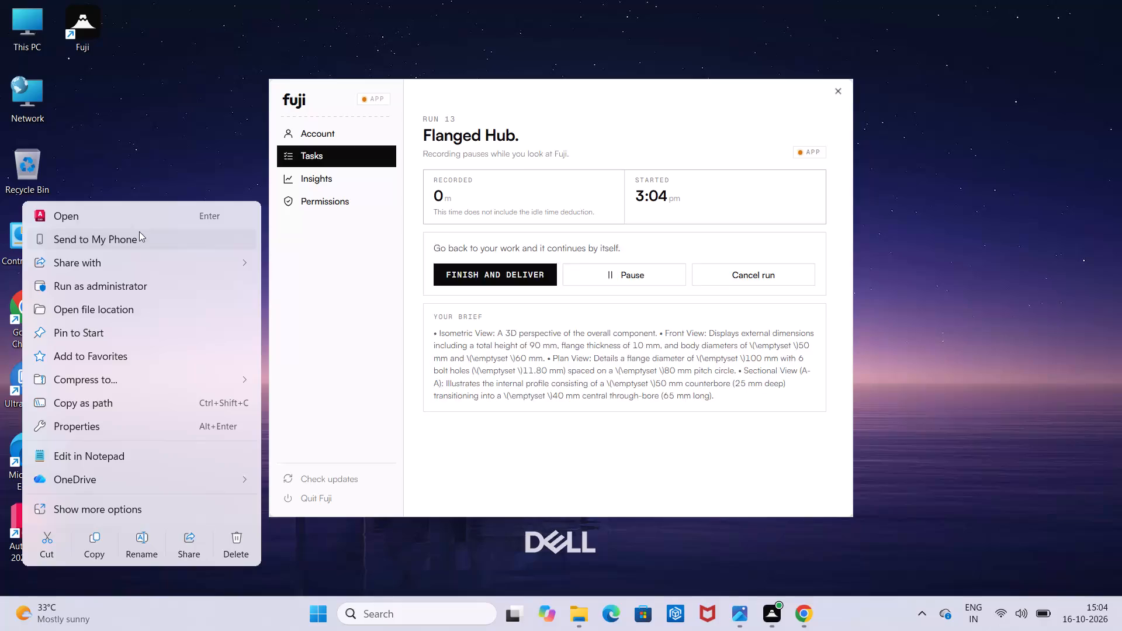
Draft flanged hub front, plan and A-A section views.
Launch AutoCAD 2023 and start a new blank drawing.
{"action": "left_click", "coordinate": [150, 220]}
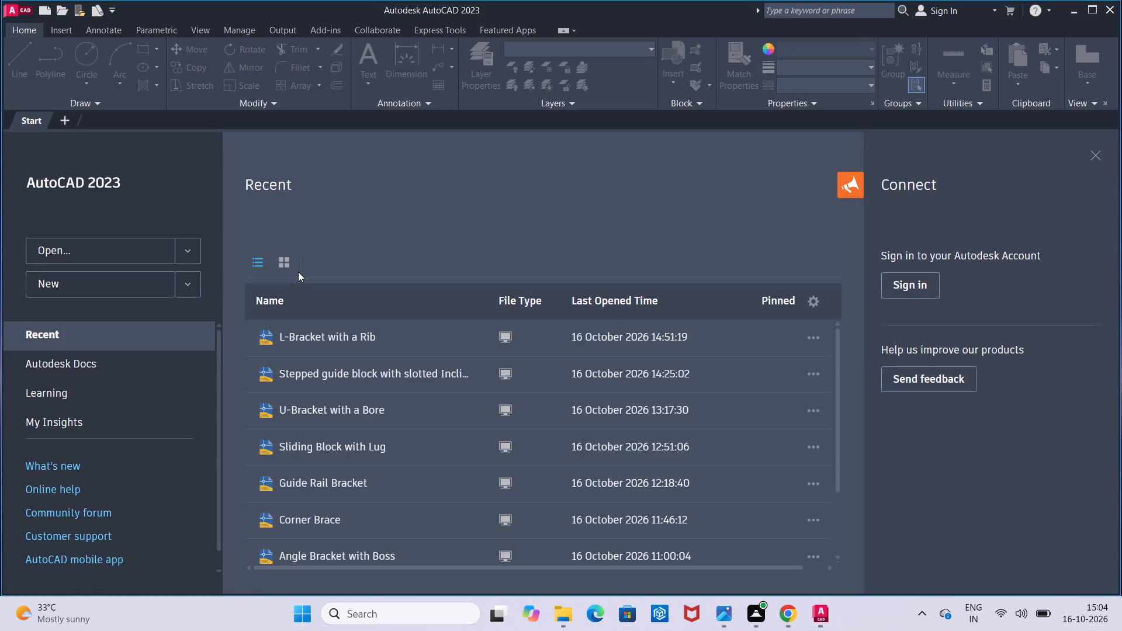
{"action": "left_click", "coordinate": [144, 275]}
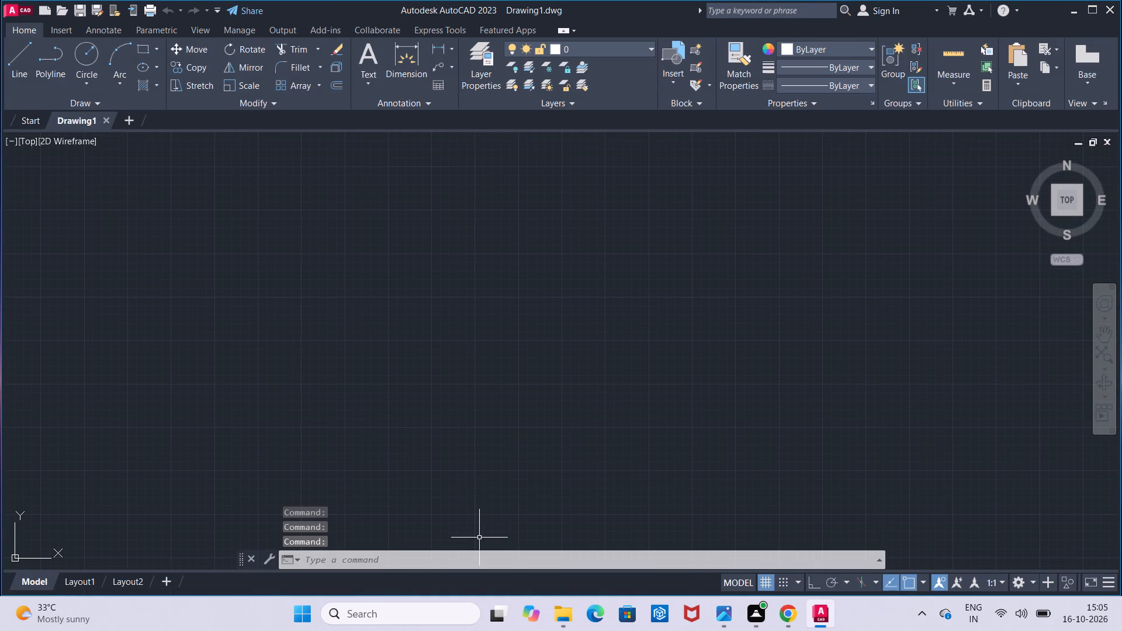
Turn on command logging for the drawing with LOGFILEON.
{"action": "left_click", "coordinate": [478, 556]}
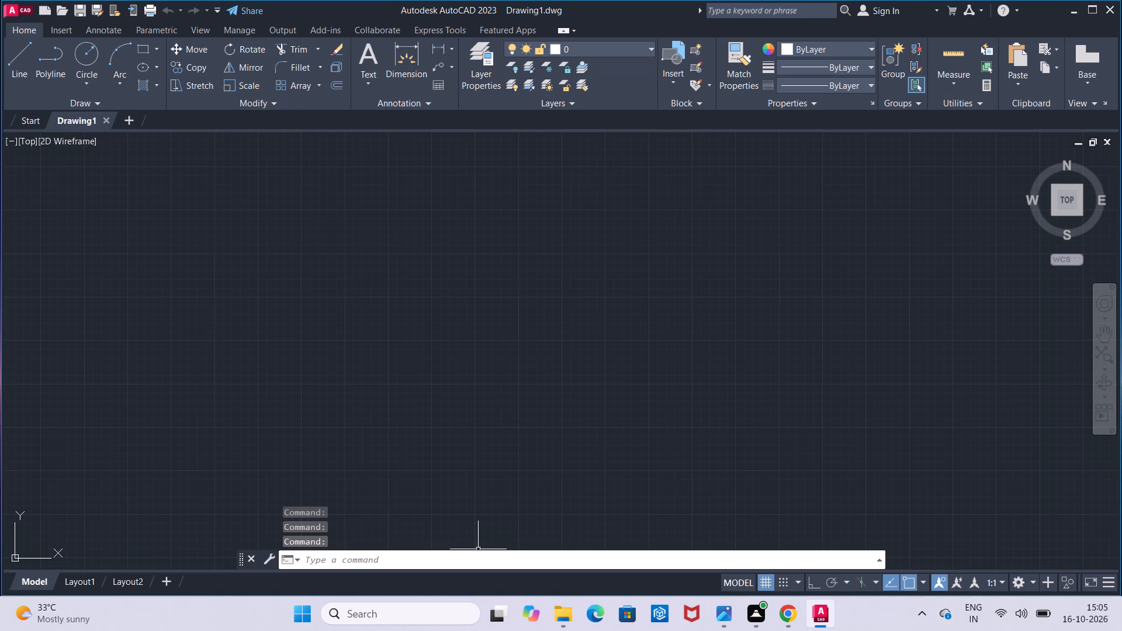
{"action": "type", "text": "logfi"}
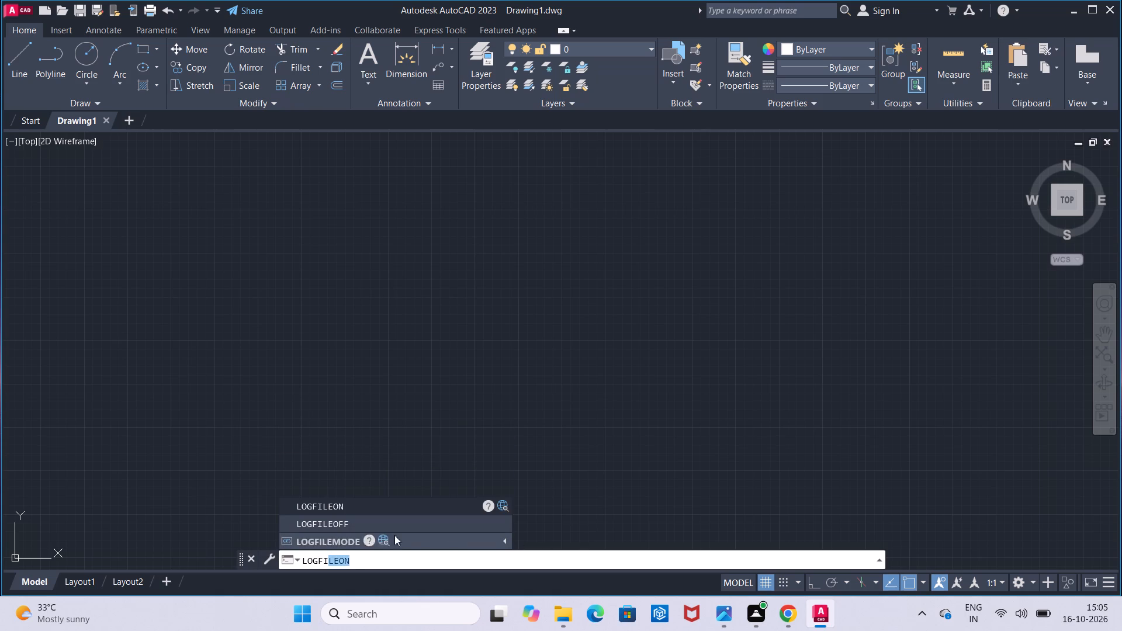
{"action": "left_click", "coordinate": [378, 502]}
Set the drawing units' decimal length precision to 0, keeping millimetres as the insertion scale.
{"action": "left_click", "coordinate": [356, 556]}
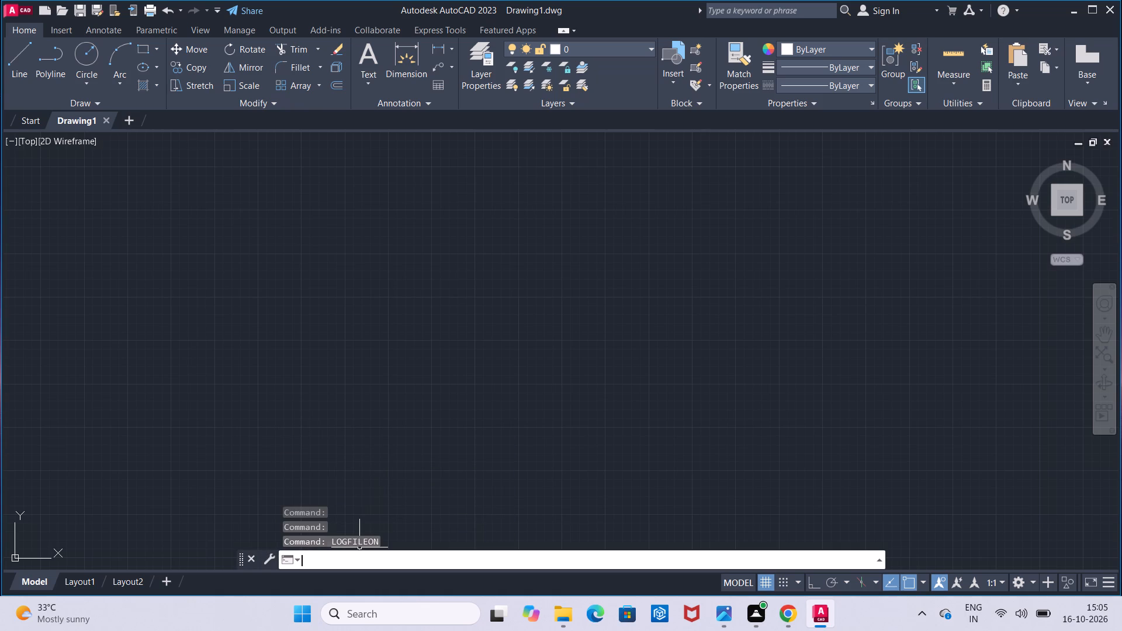
{"action": "type", "text": "units"}
{"action": "key", "text": "Return"}
{"action": "left_click", "coordinate": [512, 238]}
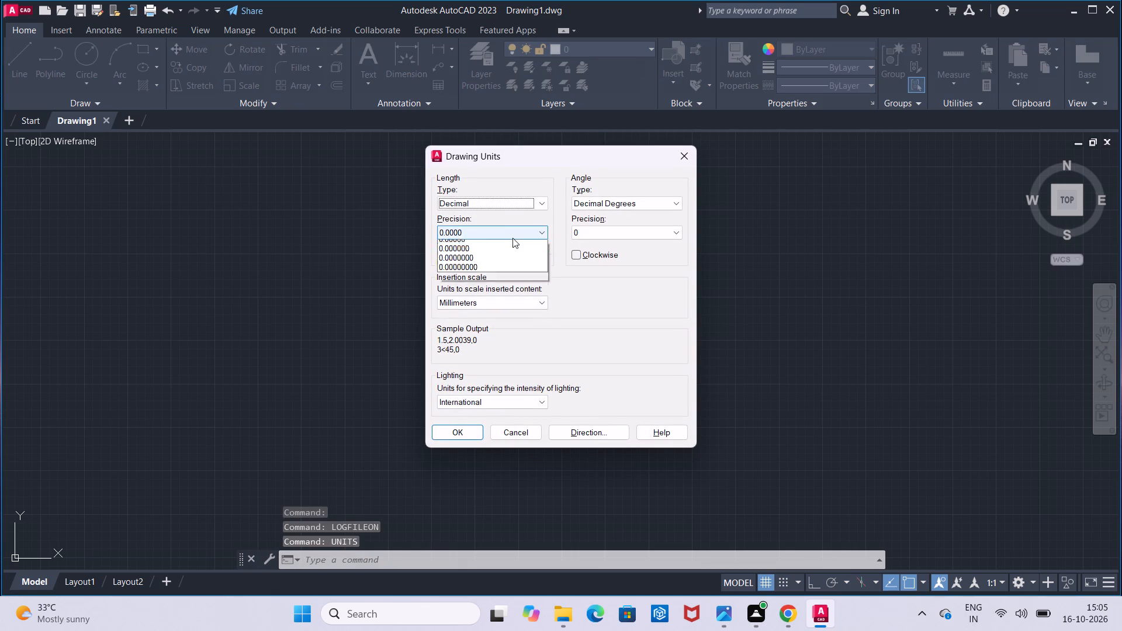
{"action": "left_click", "coordinate": [514, 243]}
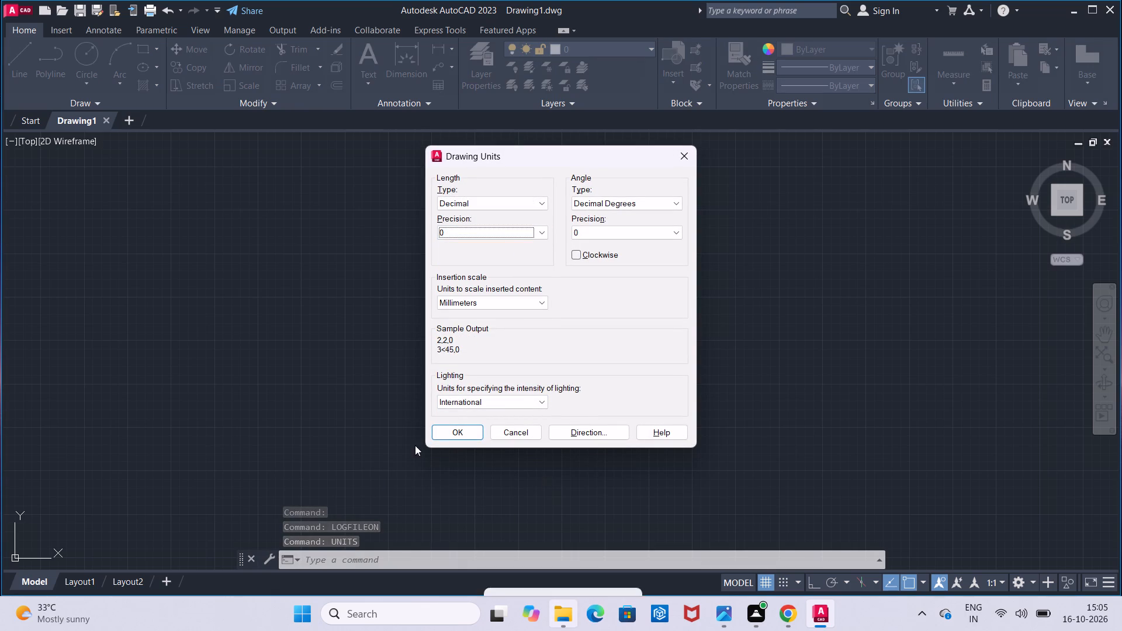
{"action": "left_click", "coordinate": [432, 433]}
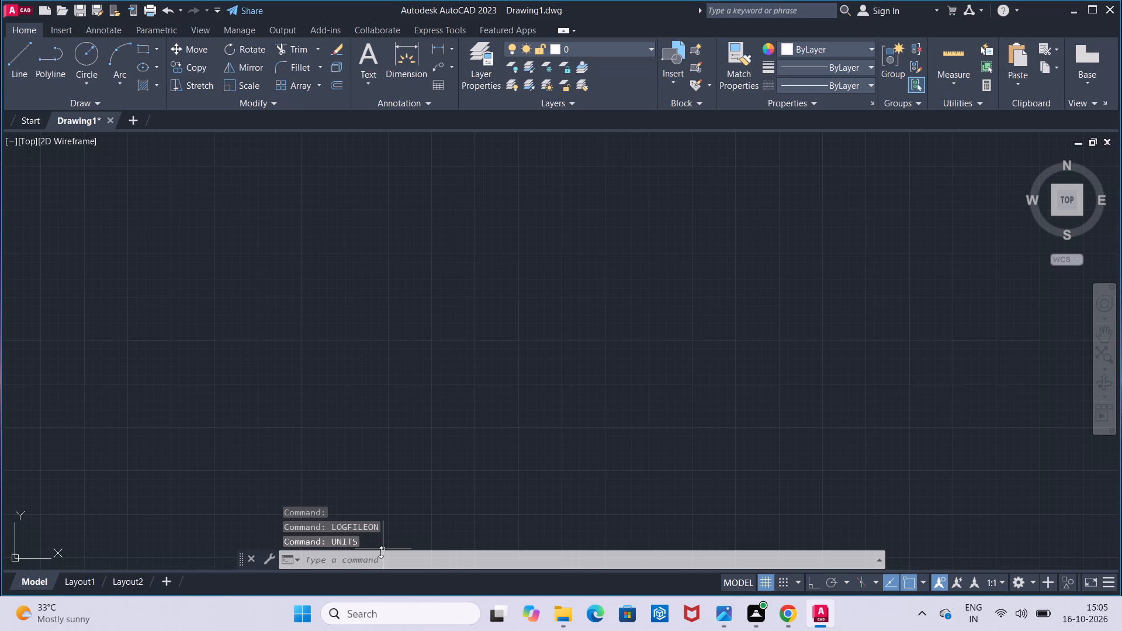
Open the ISO-25 dimension style for modification and set its linear dimension precision to 0.
{"action": "left_click", "coordinate": [380, 551]}
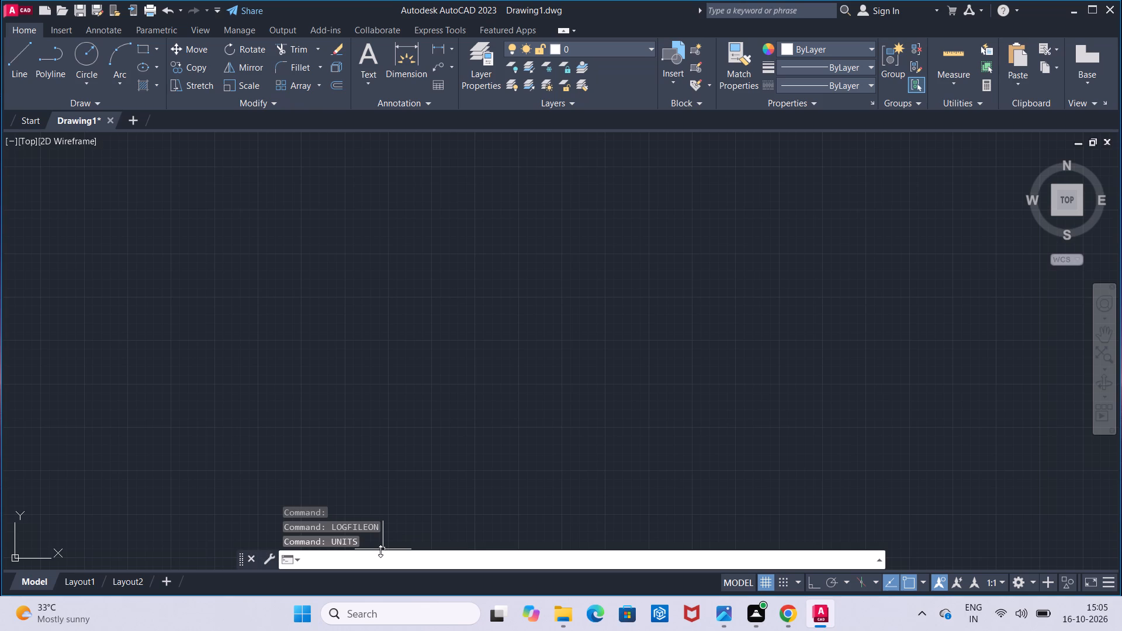
{"action": "key", "text": "d"}
{"action": "key", "text": "Return"}
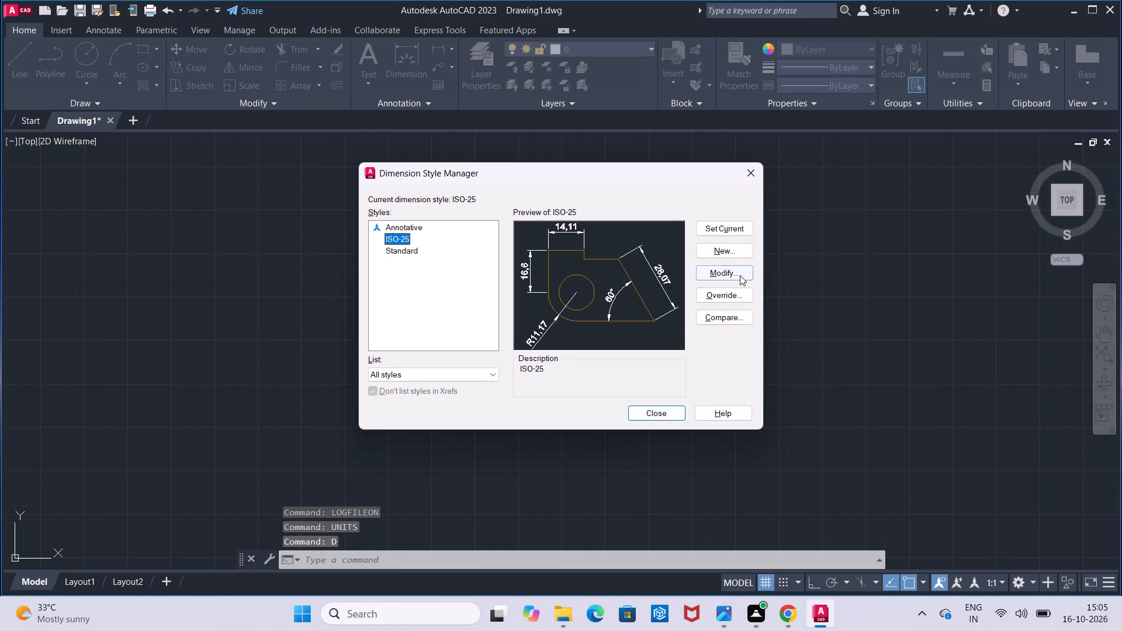
{"action": "left_click", "coordinate": [740, 275]}
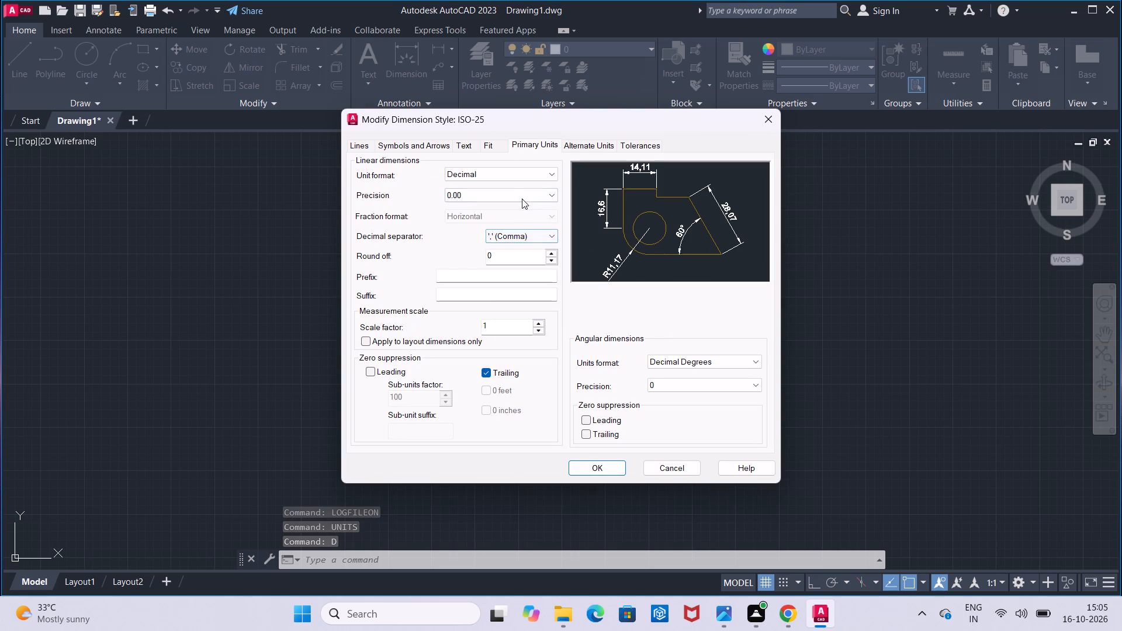
{"action": "left_click", "coordinate": [522, 198]}
{"action": "left_click", "coordinate": [520, 203]}
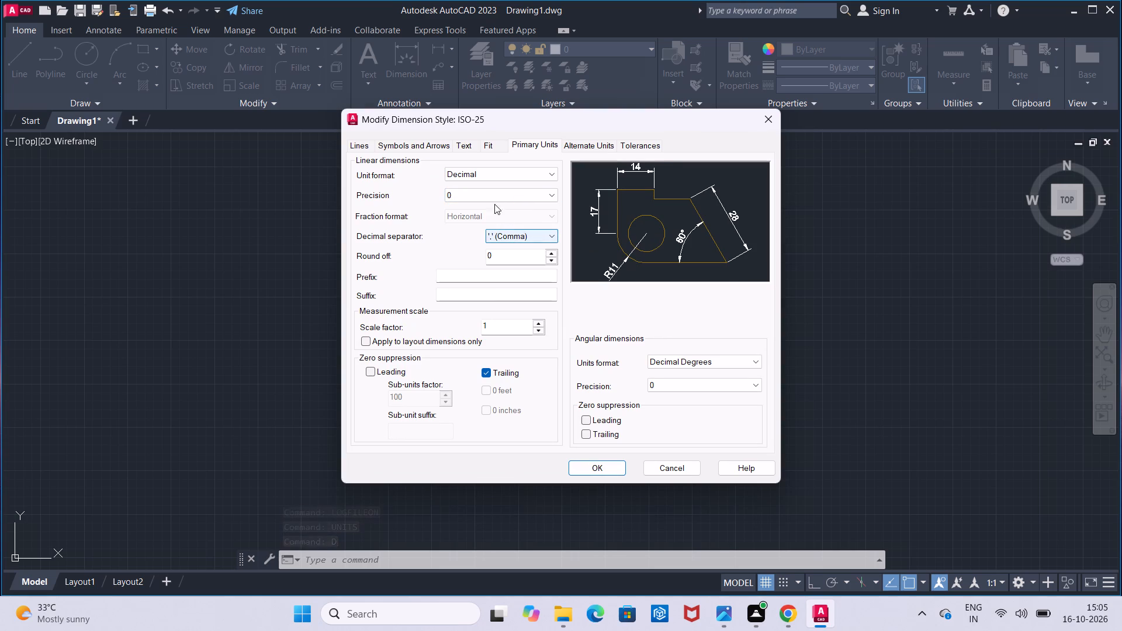
Give the ISO-25 dimension style a text height of 6 and ISO standard text alignment, and make it the current style.
{"action": "left_click", "coordinate": [461, 154]}
{"action": "left_click", "coordinate": [467, 149]}
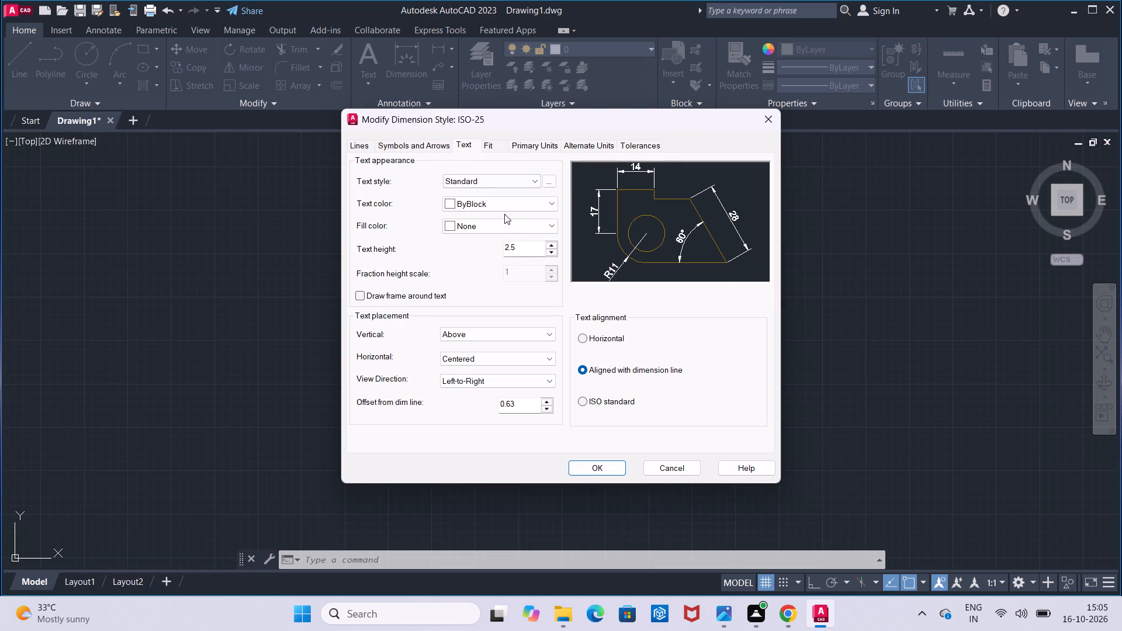
{"action": "left_click", "coordinate": [525, 243]}
{"action": "key", "text": "BackSpace"}
{"action": "key", "text": "BackSpace"}
{"action": "key", "text": "BackSpace"}
{"action": "key", "text": "BackSpace"}
{"action": "key", "text": "BackSpace"}
{"action": "key", "text": "BackSpace"}
{"action": "key", "text": "BackSpace"}
{"action": "key", "text": "BackSpace"}
{"action": "key", "text": "6"}
{"action": "left_click", "coordinate": [588, 408]}
{"action": "left_click", "coordinate": [585, 401]}
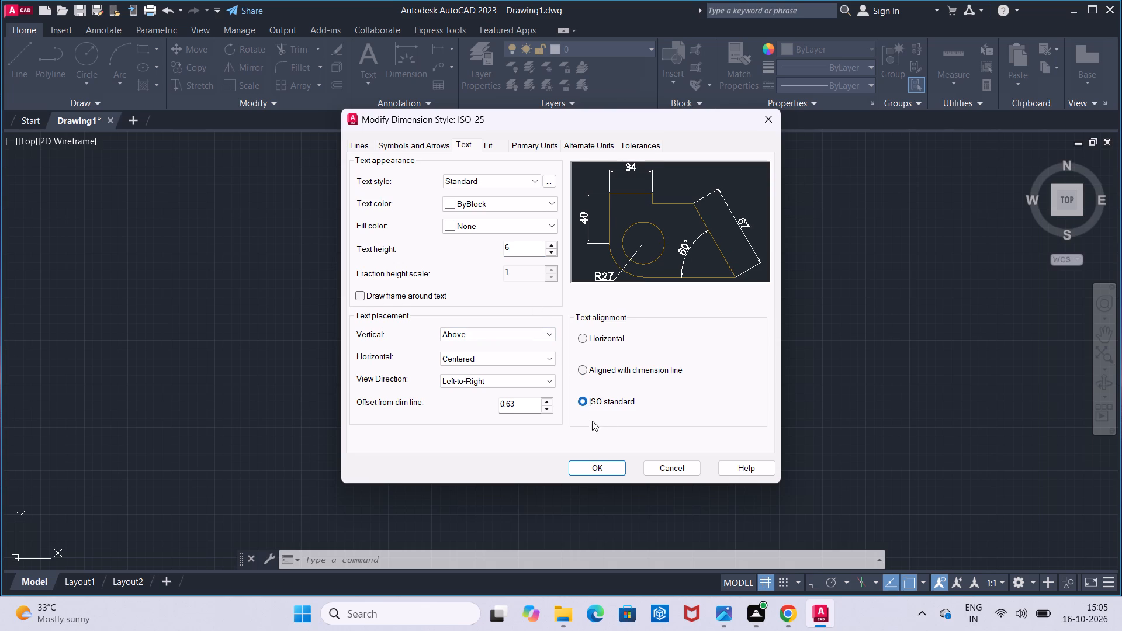
{"action": "left_click", "coordinate": [597, 465]}
{"action": "left_click", "coordinate": [715, 231]}
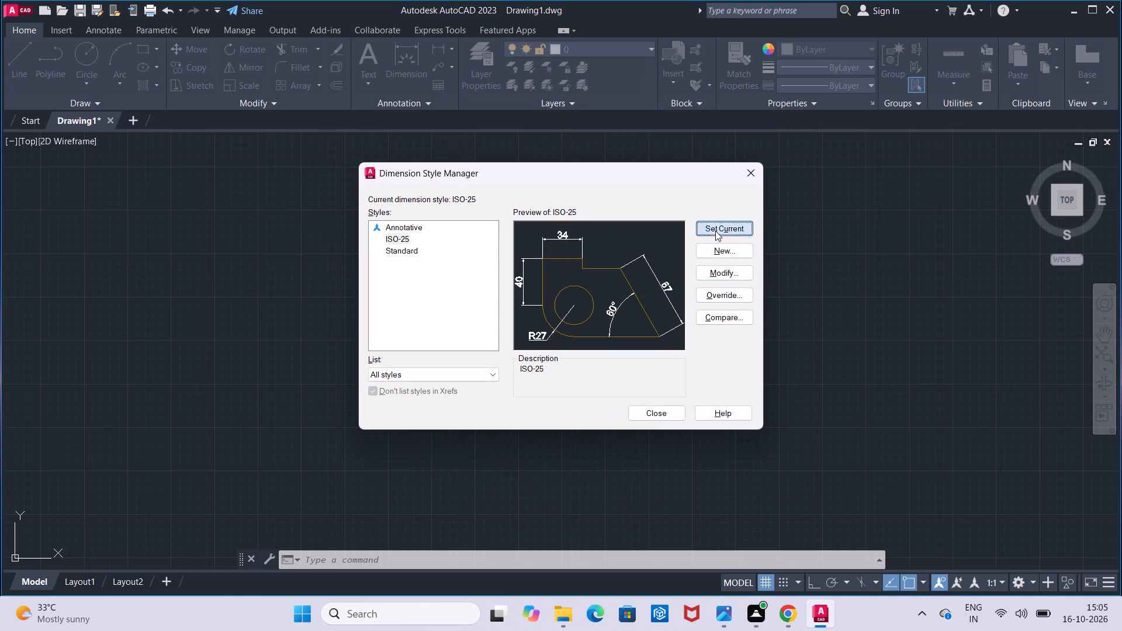
{"action": "left_click", "coordinate": [647, 415]}
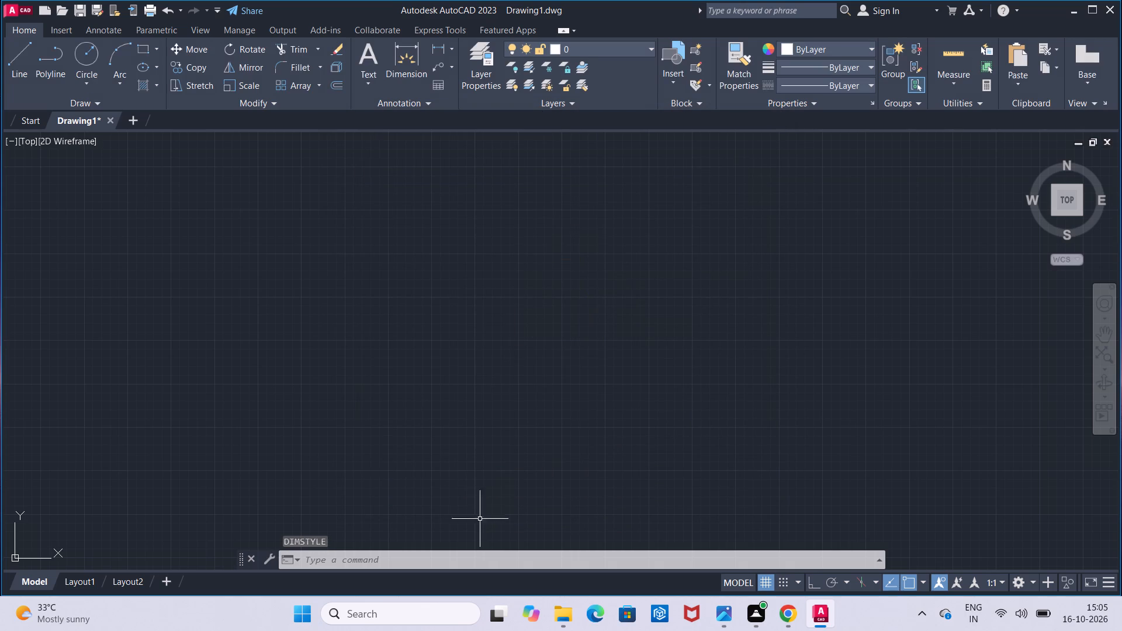
Reopen the ISO-25 dimension style to check its text settings, keeping it as the current style.
{"action": "left_click", "coordinate": [475, 559]}
{"action": "key", "text": "l"}
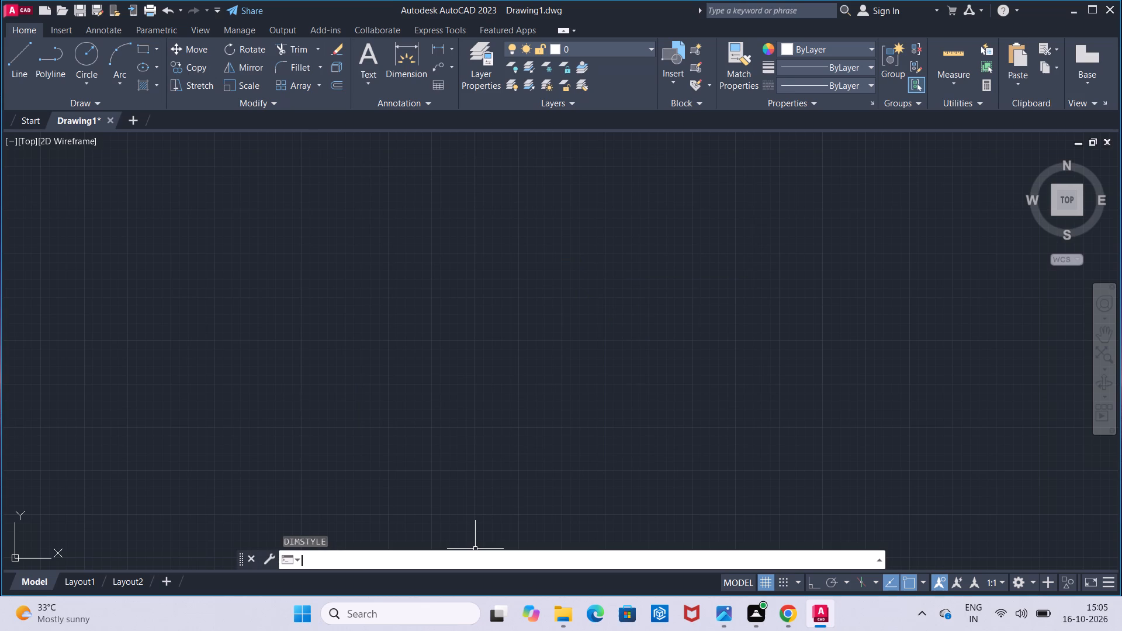
{"action": "key", "text": "BackSpace"}
{"action": "key", "text": "d"}
{"action": "key", "text": "Return"}
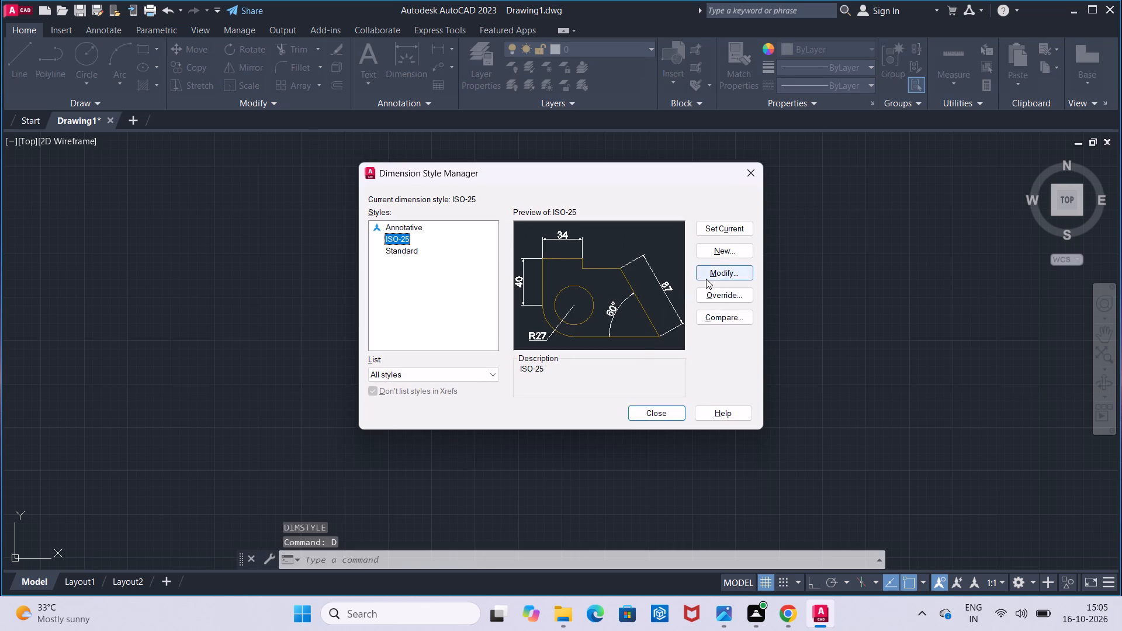
{"action": "left_click", "coordinate": [706, 279]}
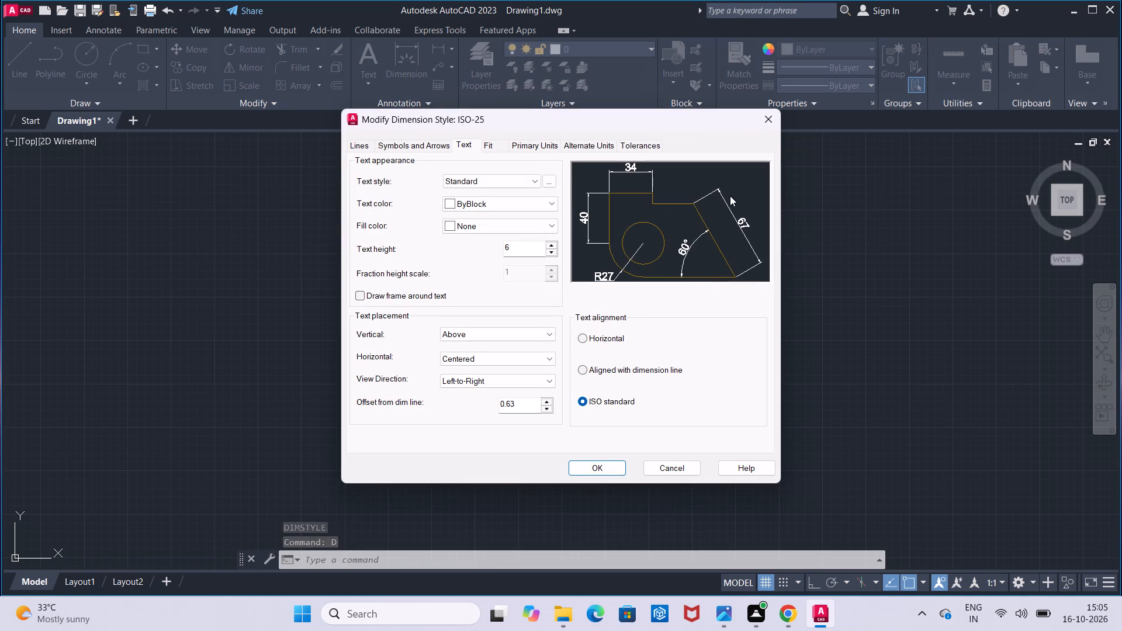
{"action": "left_click", "coordinate": [598, 462]}
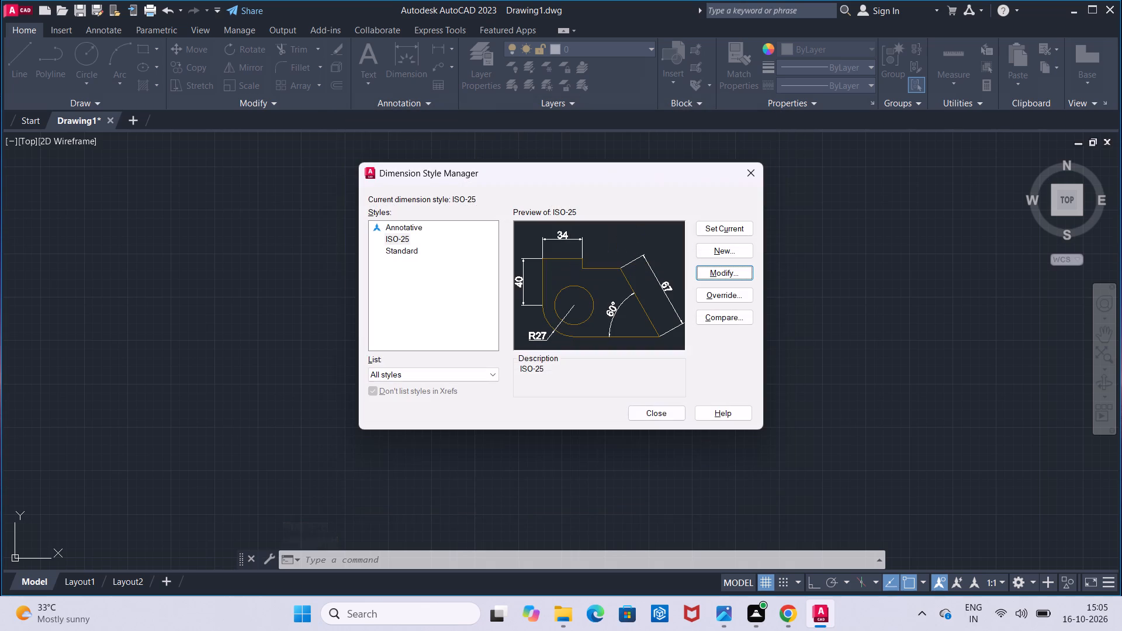
{"action": "left_click_drag", "start_coordinate": [706, 232], "coordinate": [705, 237]}
{"action": "left_click", "coordinate": [673, 413]}
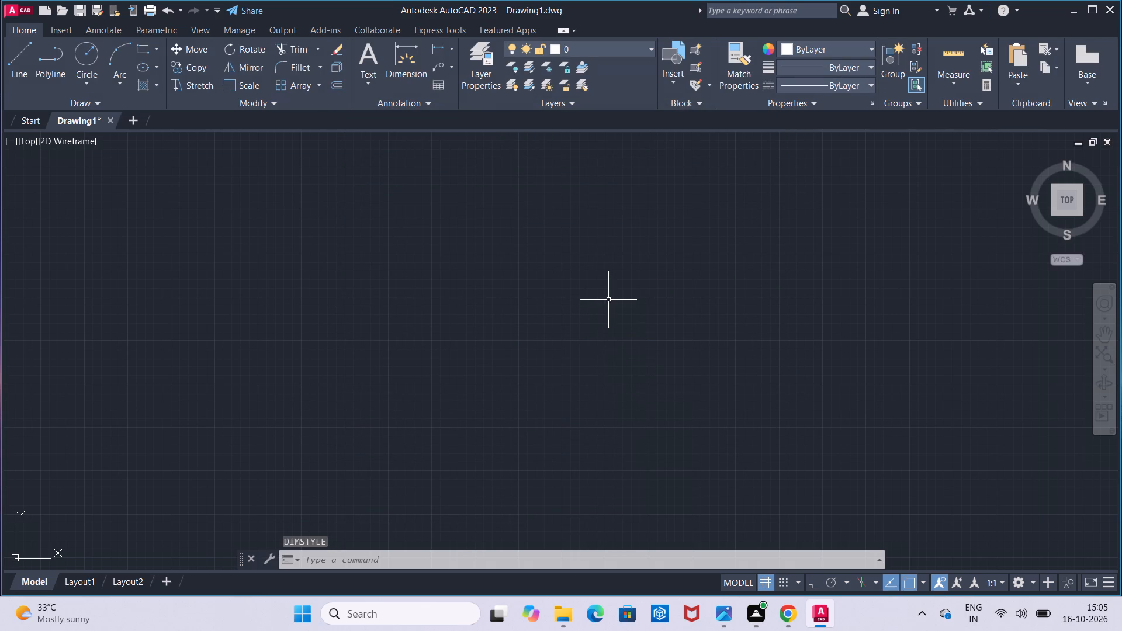
Set the model space limits from 0,0 to 100,100 and fit the whole drawing area in view.
{"action": "left_click", "coordinate": [392, 553]}
{"action": "type", "text": "lim"}
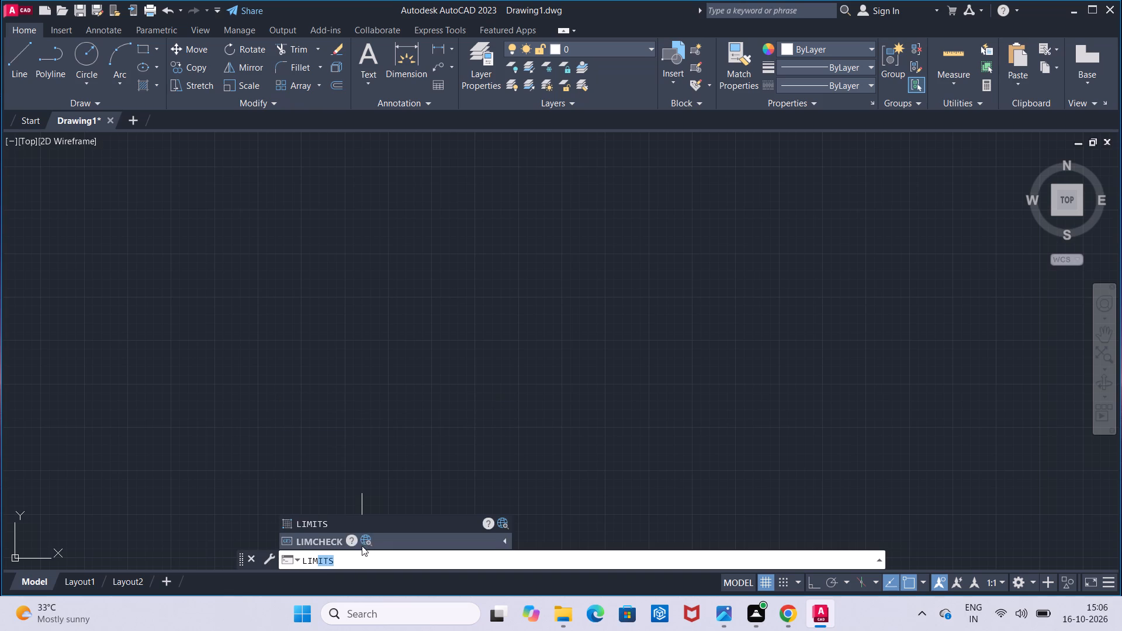
{"action": "left_click", "coordinate": [364, 529]}
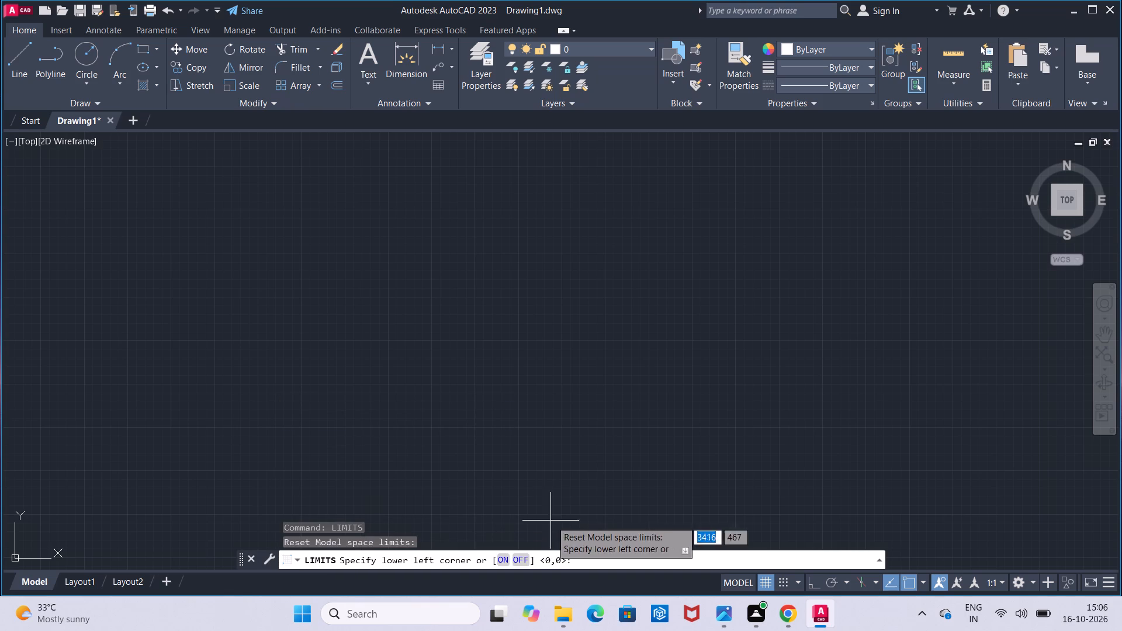
{"action": "left_click", "coordinate": [589, 554]}
{"action": "type", "text": "0,0"}
{"action": "key", "text": "Return"}
{"action": "type", "text": "100,100"}
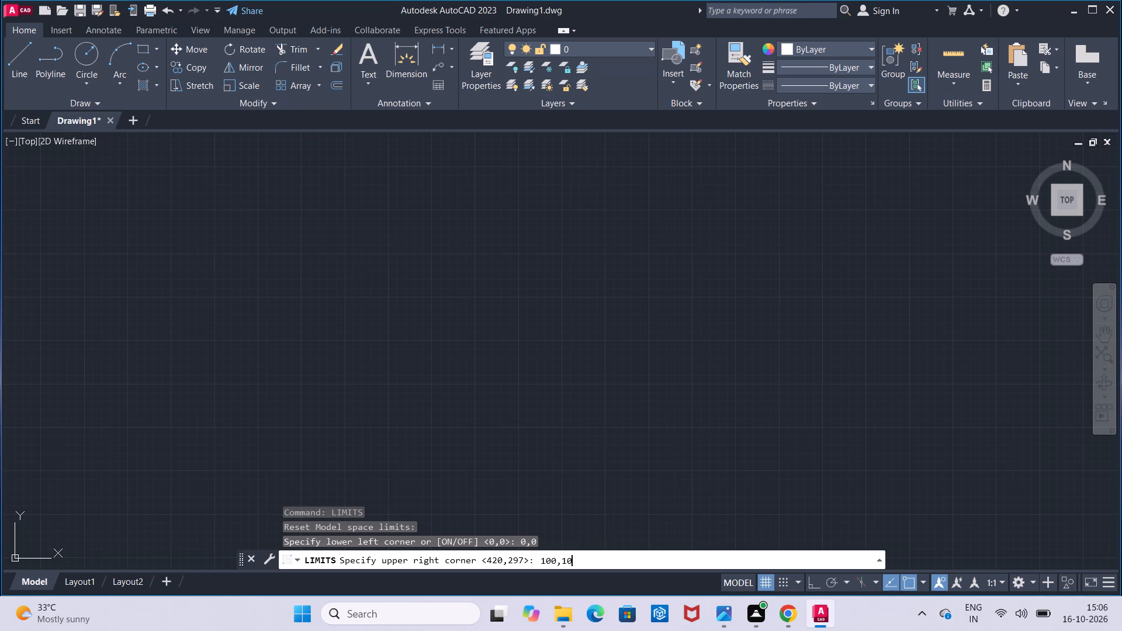
{"action": "key", "text": "Return"}
{"action": "key", "text": "z"}
{"action": "key", "text": "Return"}
{"action": "key", "text": "a"}
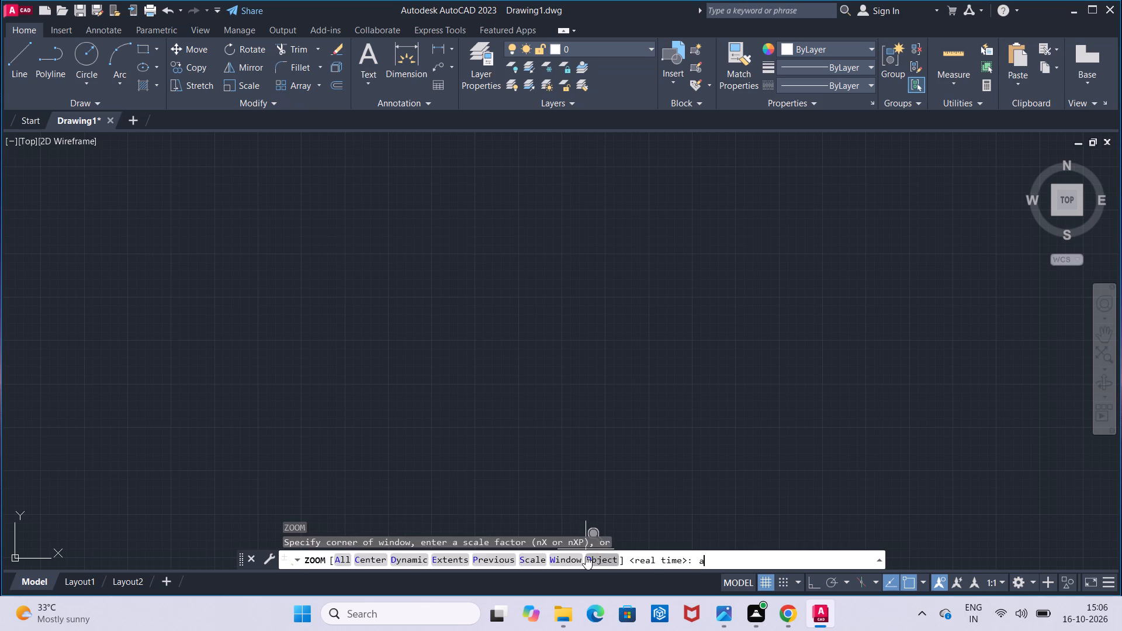
{"action": "key", "text": "Return"}
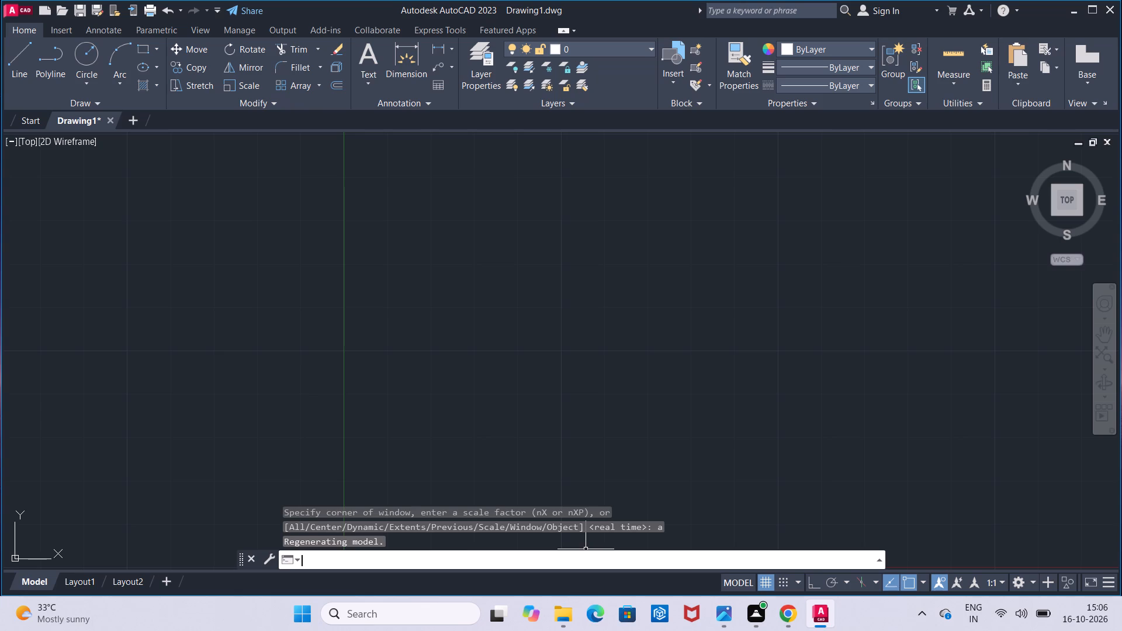
Turn on Ortho mode.
{"action": "key", "text": "F8"}
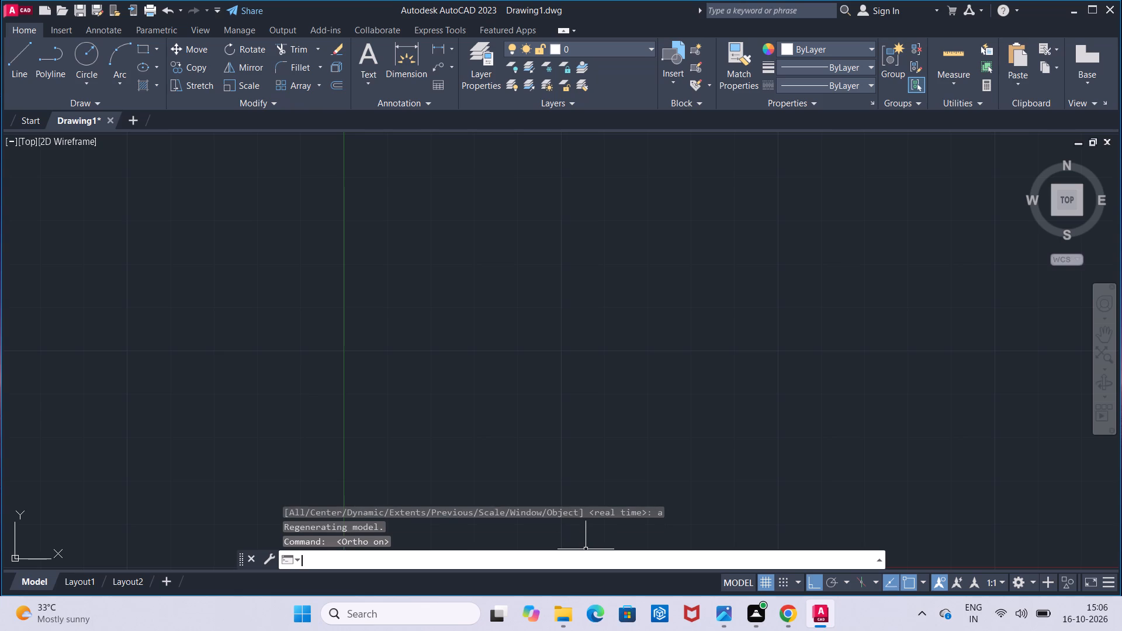
Draw a circle of radius 50 in the open drawing area for the flange outline of the plan view.
{"action": "left_click", "coordinate": [84, 64]}
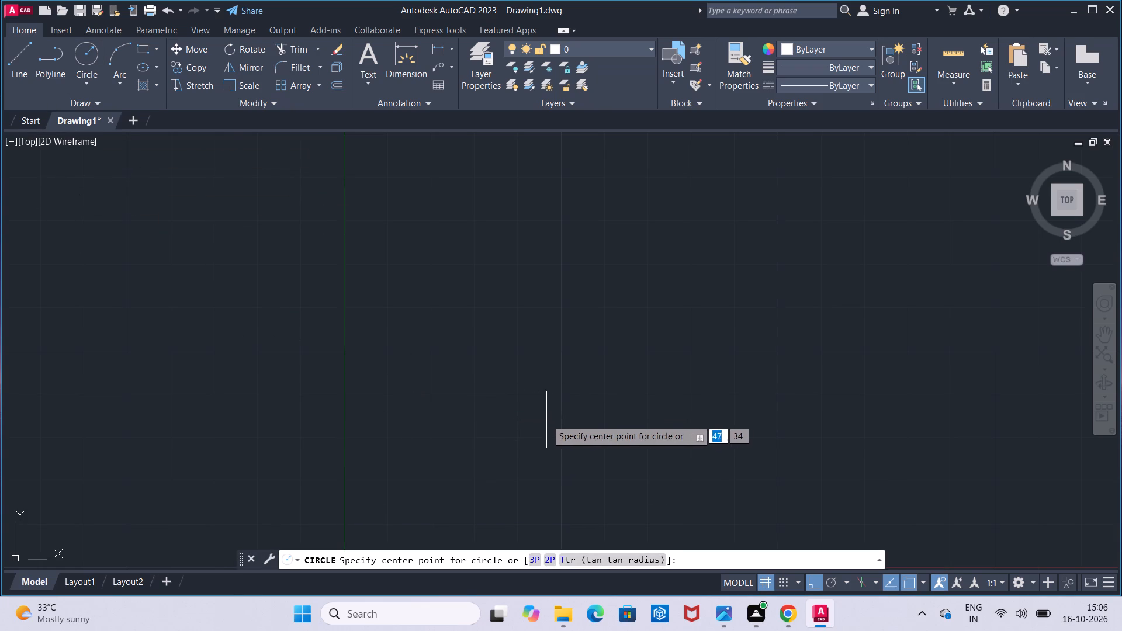
{"action": "left_click", "coordinate": [583, 400]}
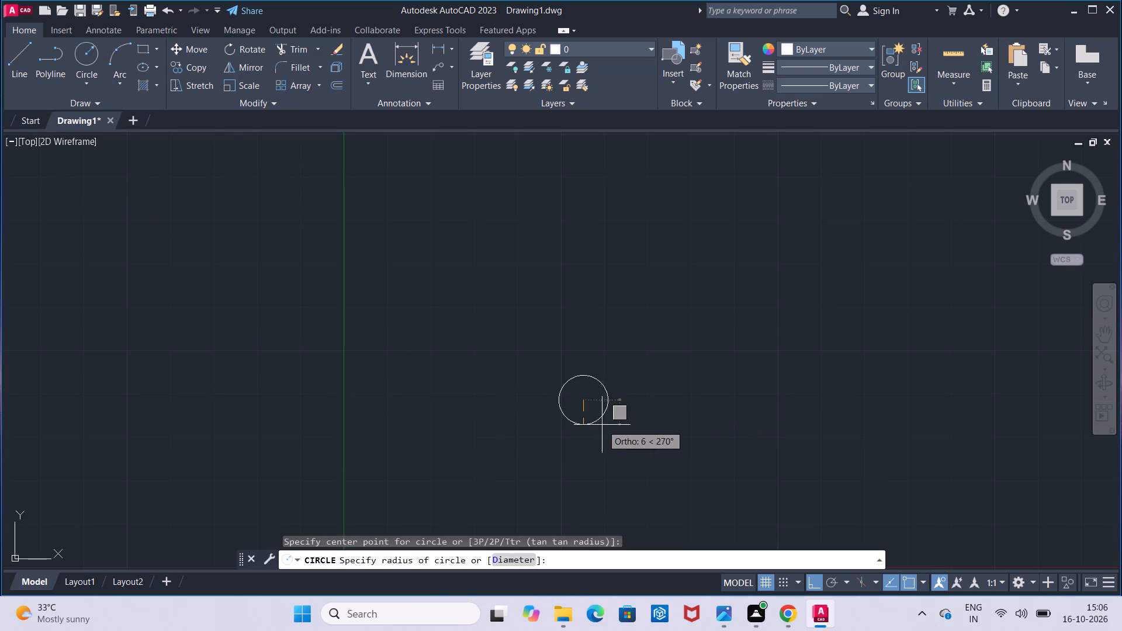
{"action": "type", "text": "50"}
{"action": "key", "text": "Return"}
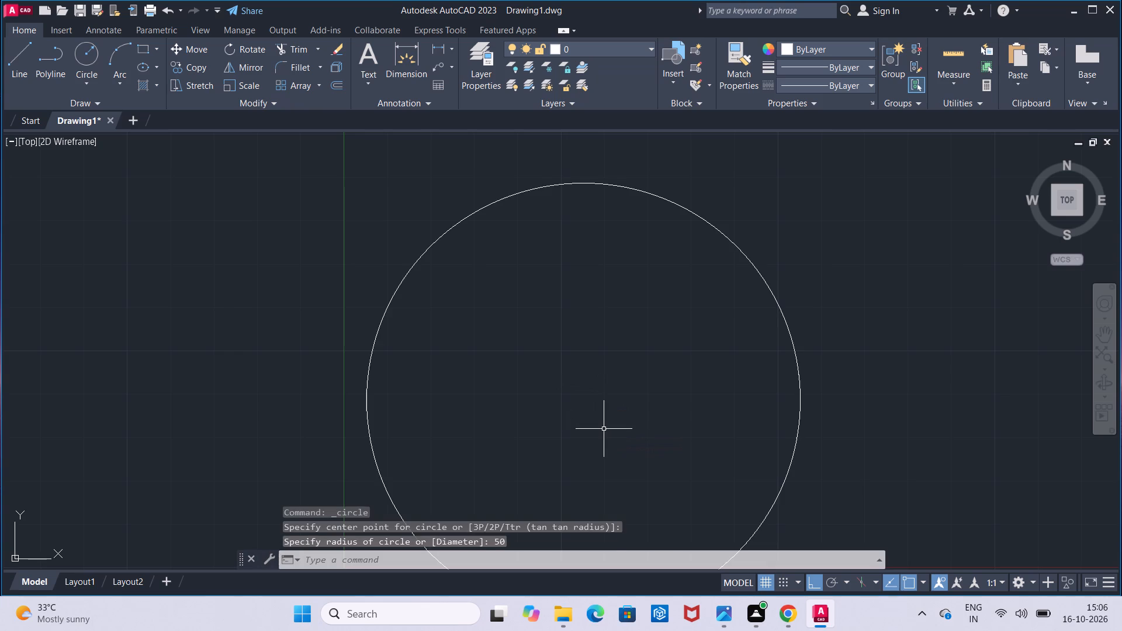
{"action": "scroll", "coordinate": [601, 429], "scroll_direction": "down", "scroll_amount": 2}
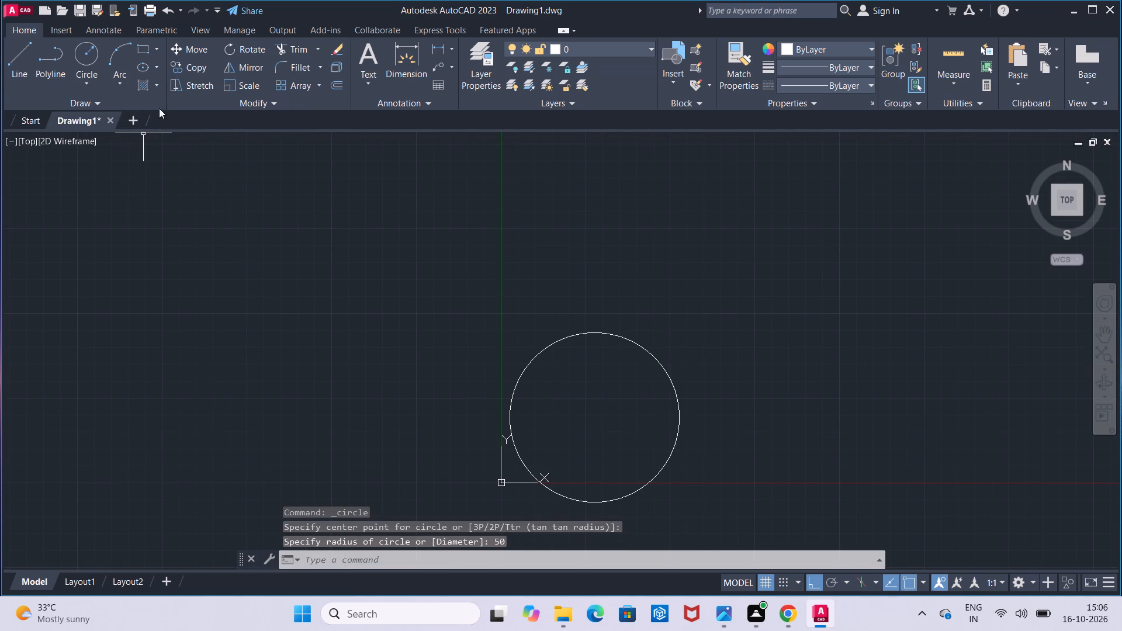
Move the flange circle straight up by about 68 mm, using its centre as the base point.
{"action": "left_click", "coordinate": [182, 41]}
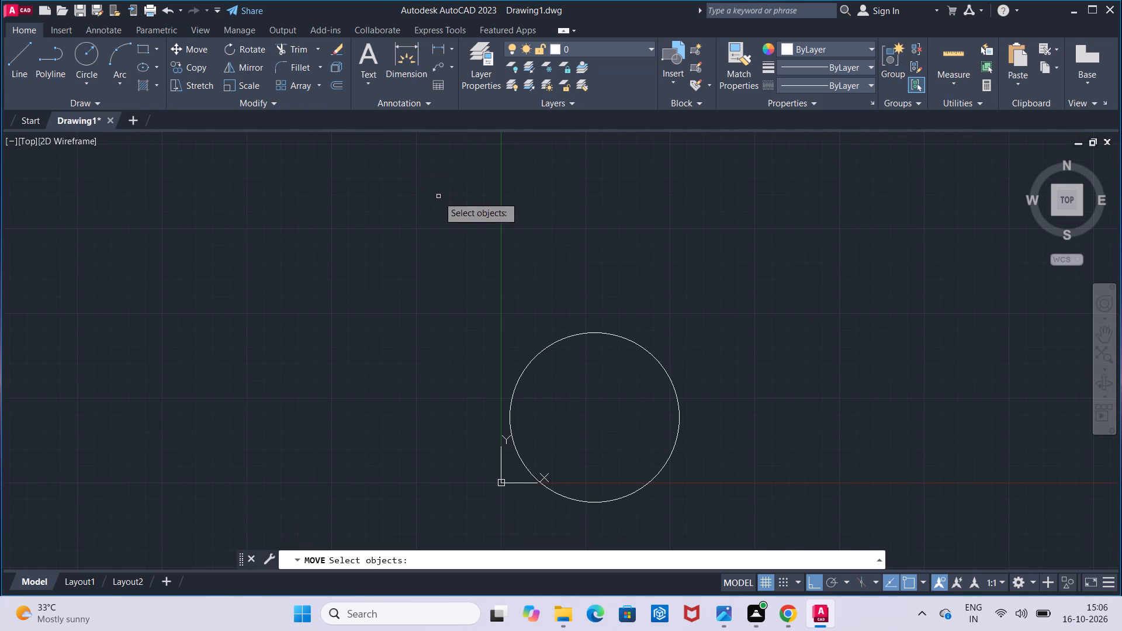
{"action": "left_click", "coordinate": [586, 332]}
{"action": "key", "text": "Return"}
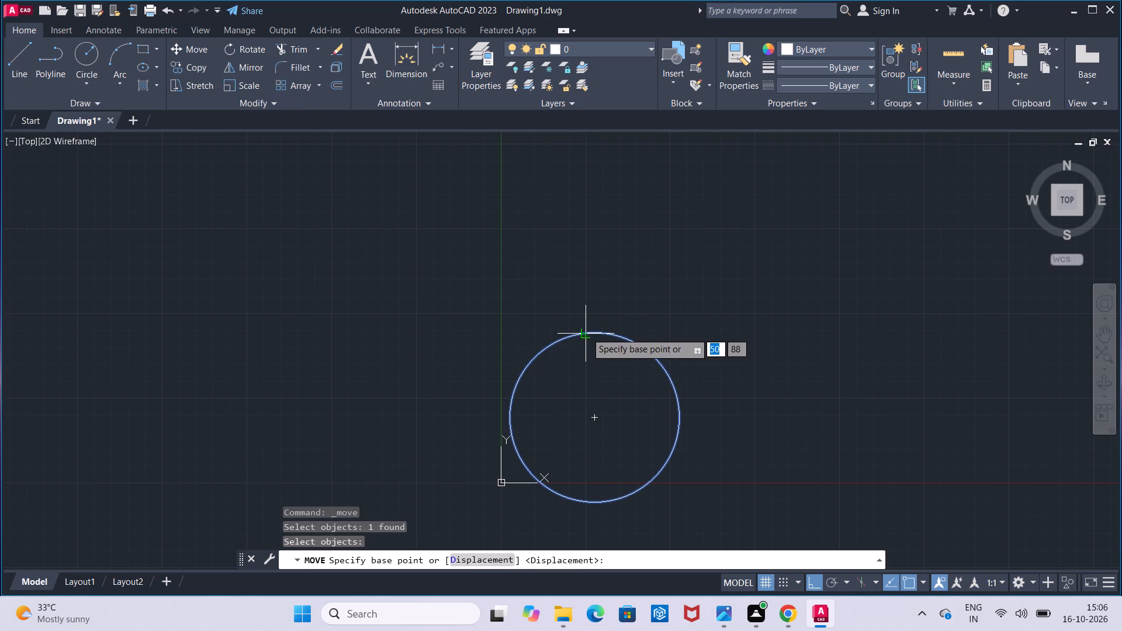
{"action": "left_click", "coordinate": [597, 414]}
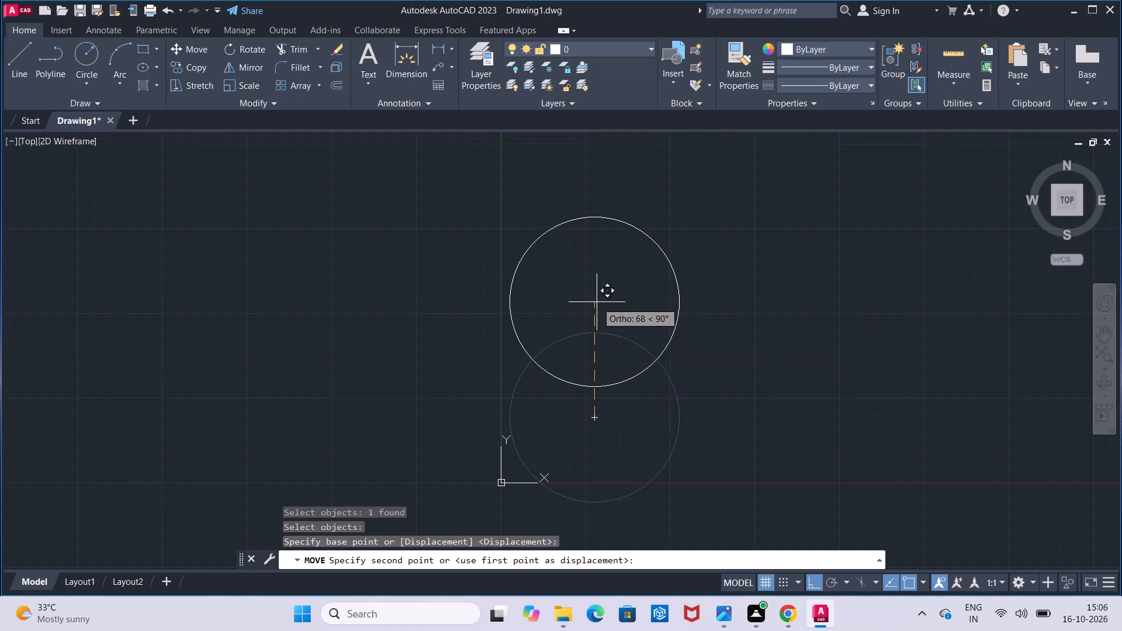
{"action": "left_click", "coordinate": [597, 302]}
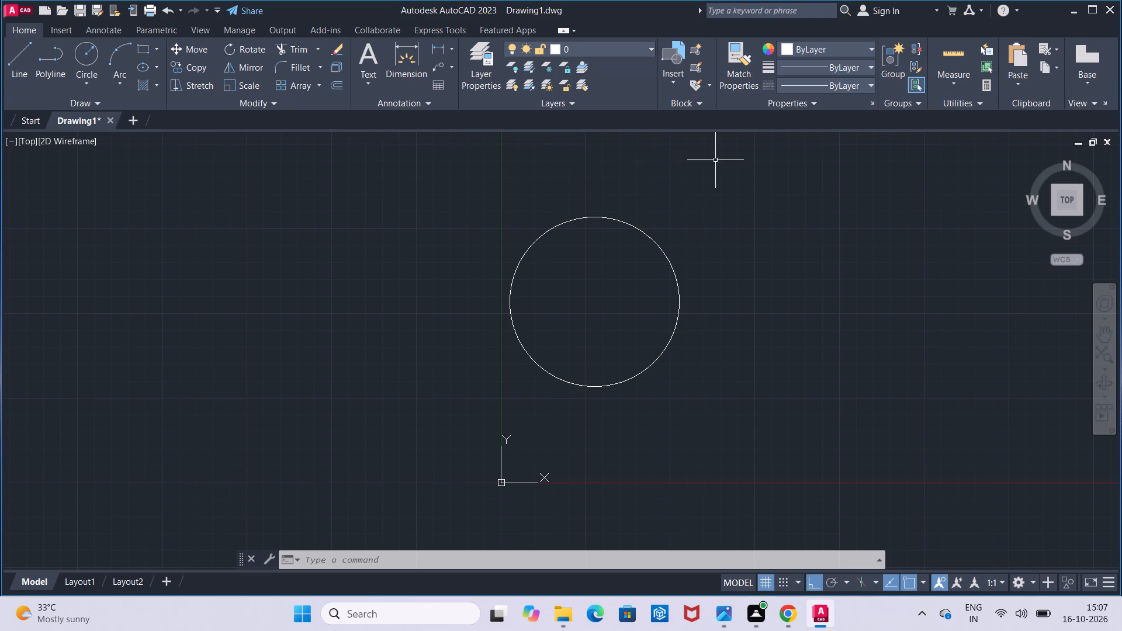
Load the CENTER linetype from acadiso.lin into the drawing.
{"action": "left_click", "coordinate": [814, 86]}
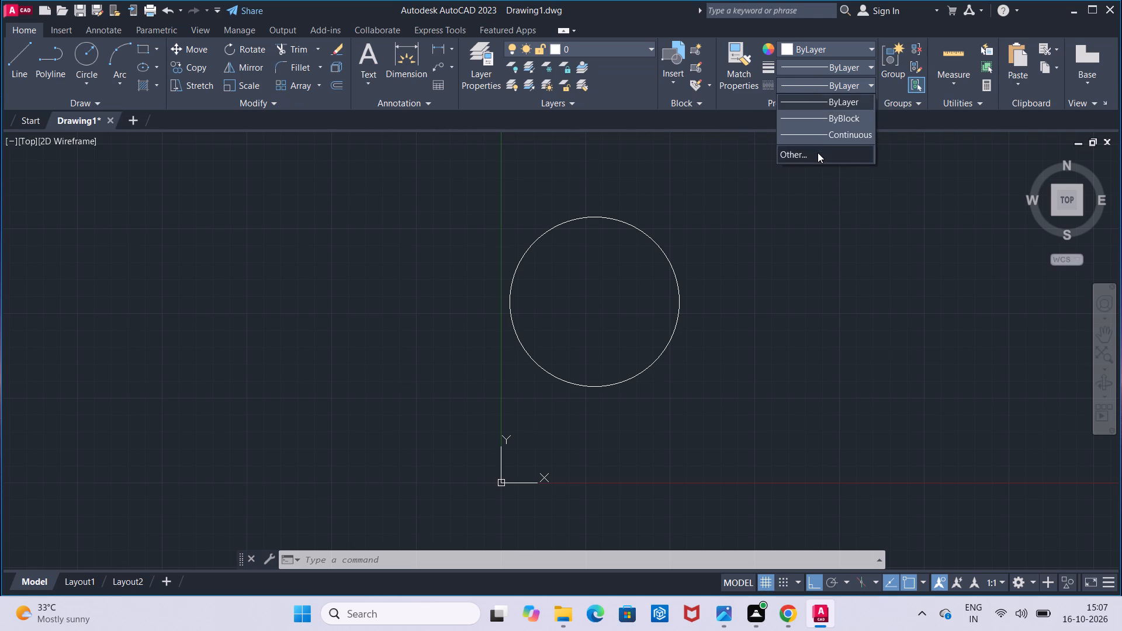
{"action": "left_click", "coordinate": [818, 152]}
{"action": "left_click", "coordinate": [692, 179]}
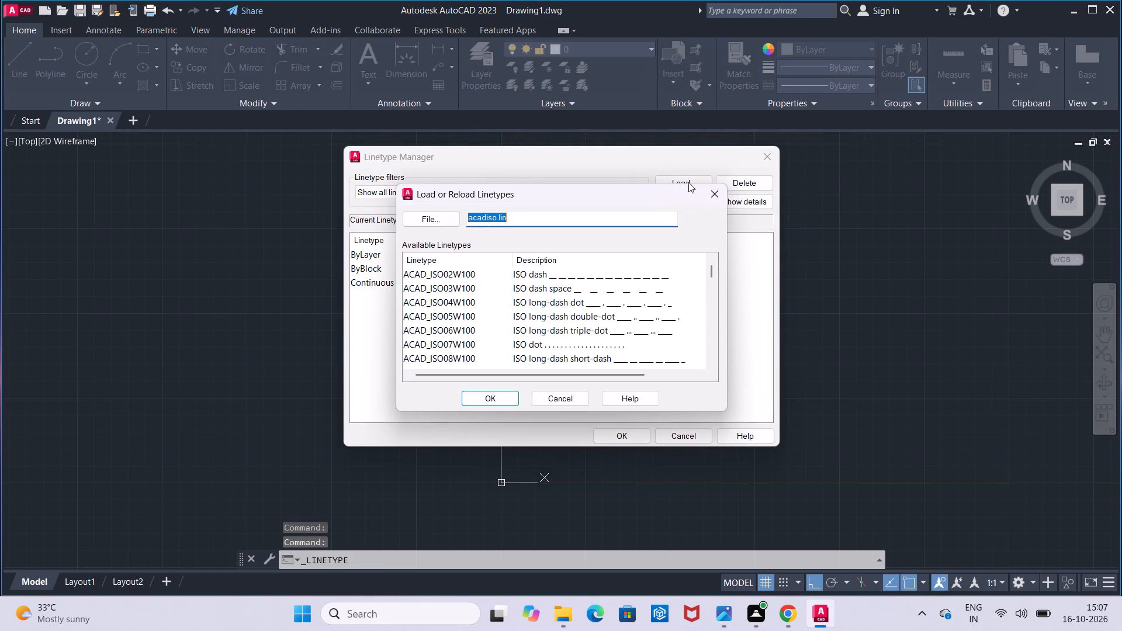
{"action": "scroll", "coordinate": [614, 292], "scroll_direction": "down", "scroll_amount": 2}
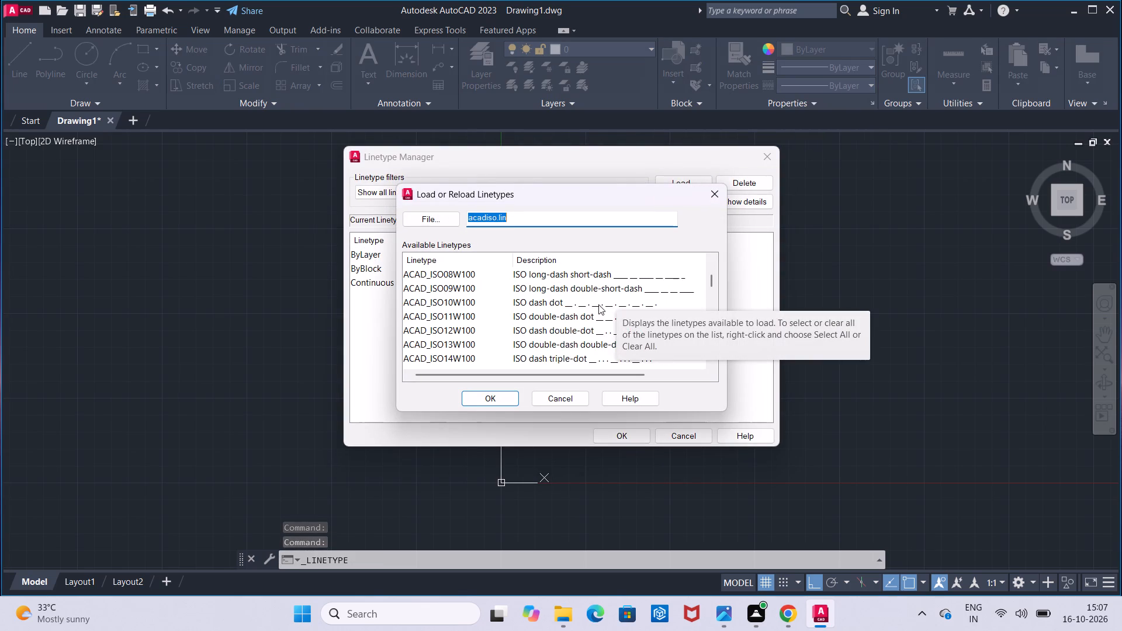
{"action": "scroll", "coordinate": [590, 313], "scroll_direction": "down", "scroll_amount": 2}
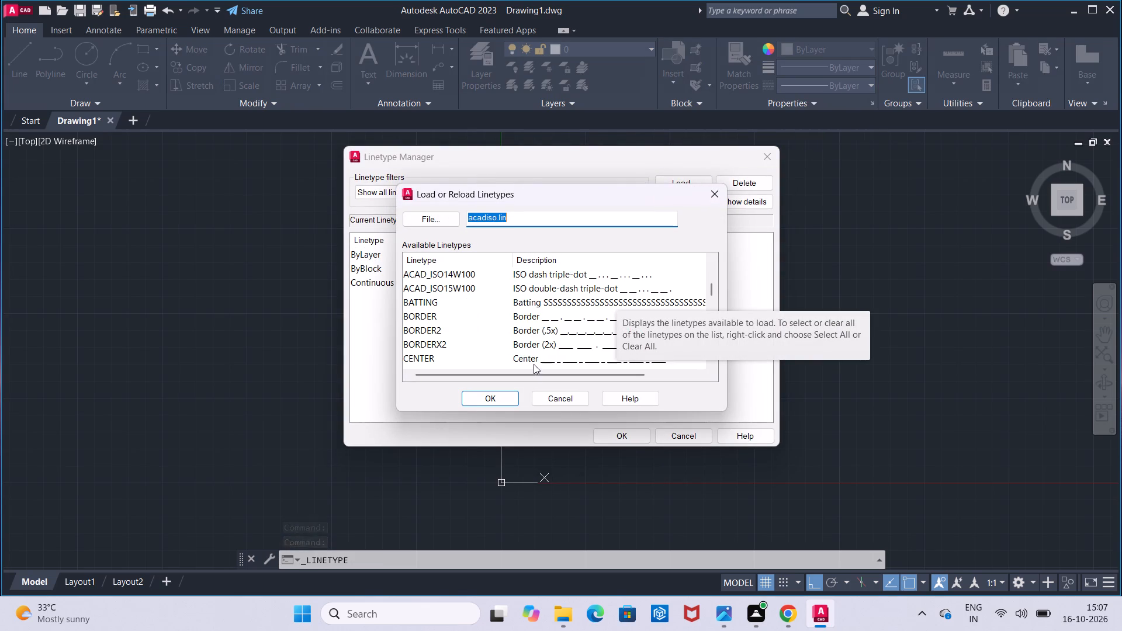
{"action": "left_click", "coordinate": [534, 360]}
{"action": "left_click", "coordinate": [505, 401]}
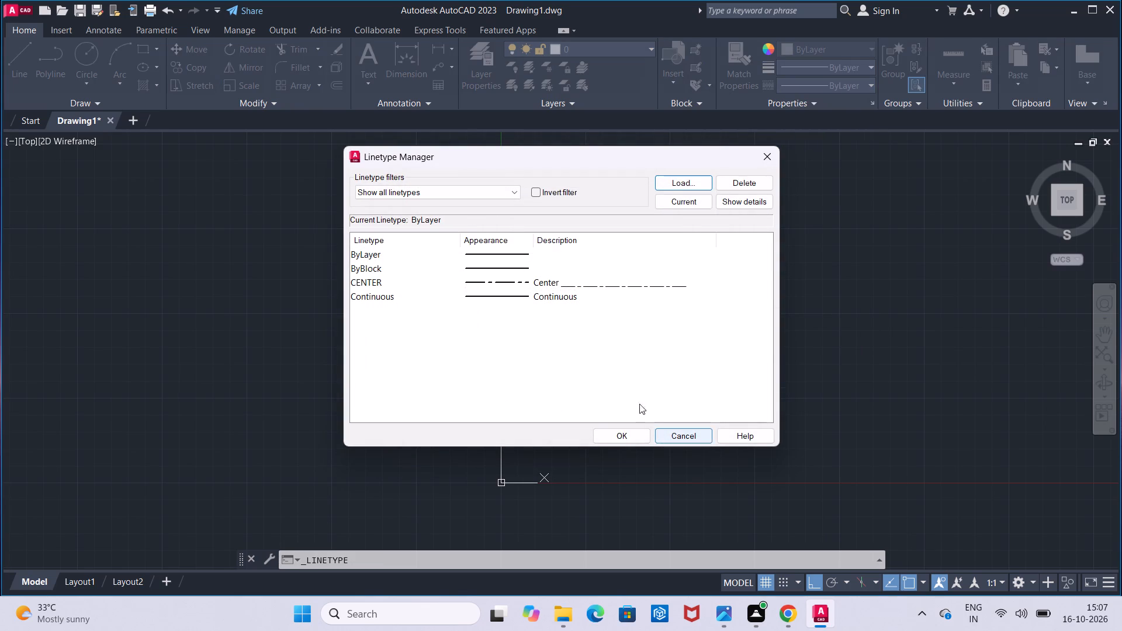
{"action": "left_click", "coordinate": [618, 428]}
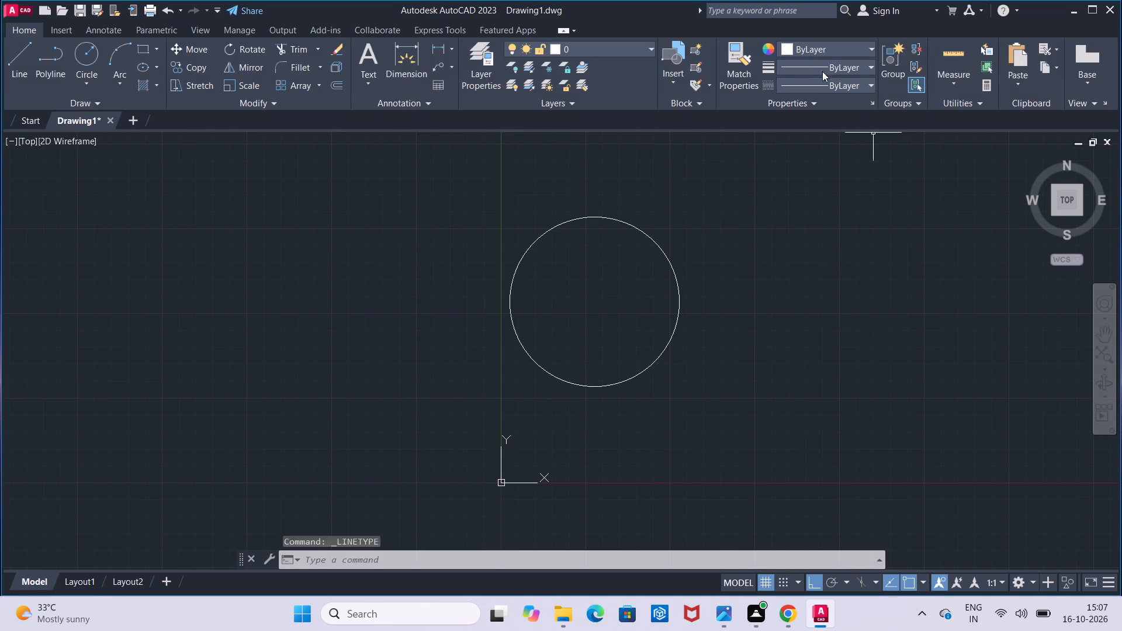
Draw a circle of radius 40 in the CENTER linetype, concentric with the flange circle, as the bolt circle.
{"action": "left_click", "coordinate": [822, 79]}
{"action": "left_click", "coordinate": [821, 144]}
{"action": "left_click", "coordinate": [805, 86]}
{"action": "left_click", "coordinate": [810, 131]}
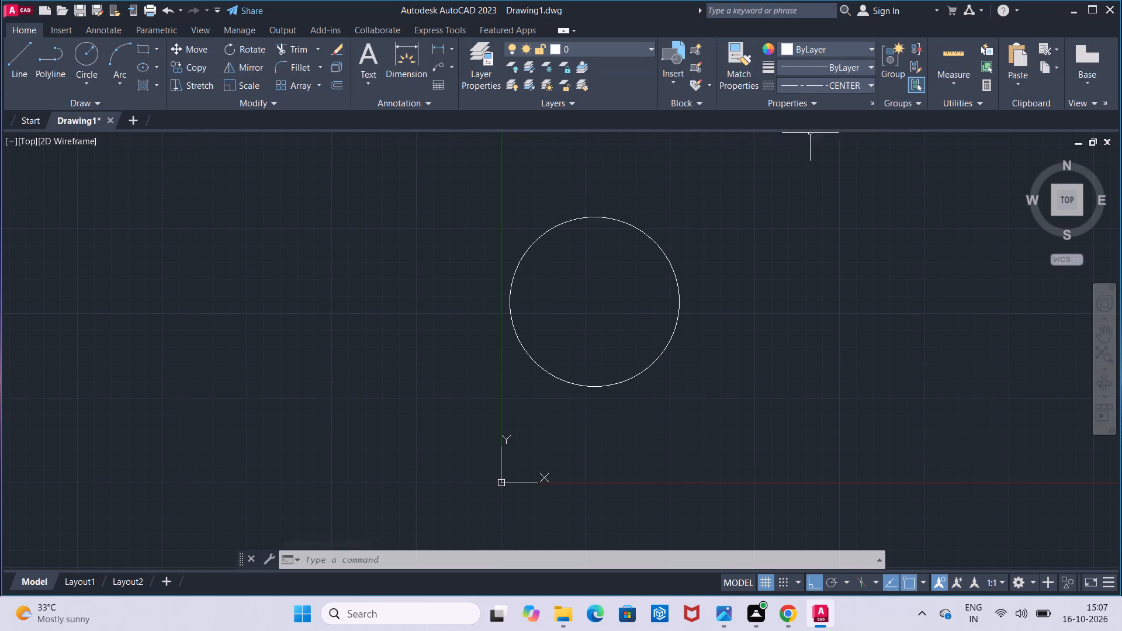
{"action": "left_click", "coordinate": [98, 51]}
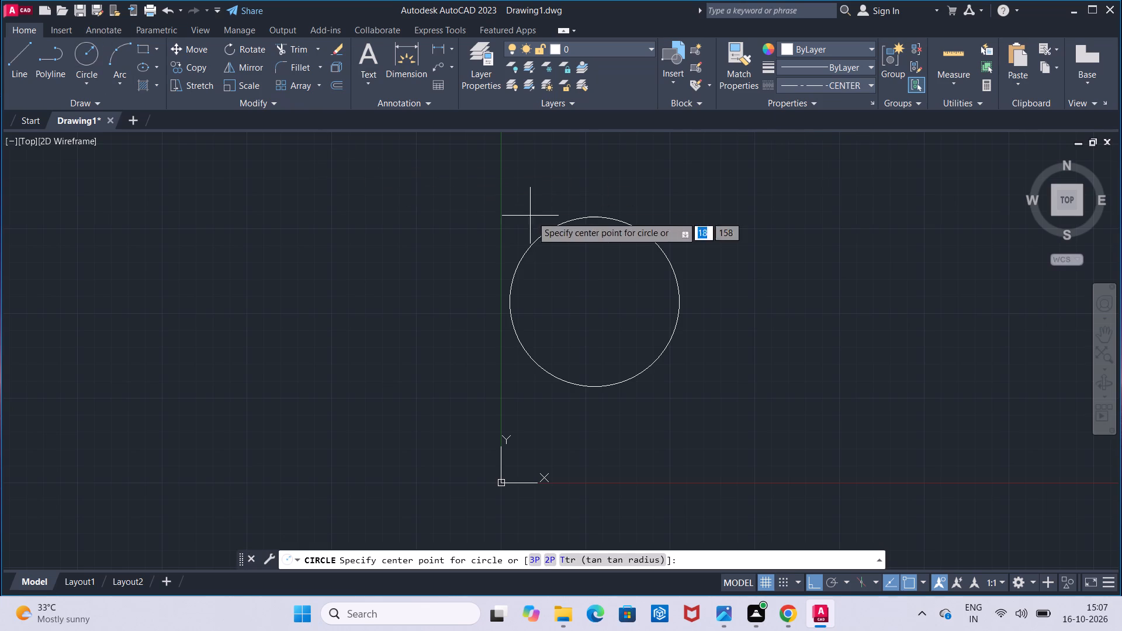
{"action": "left_click", "coordinate": [594, 297]}
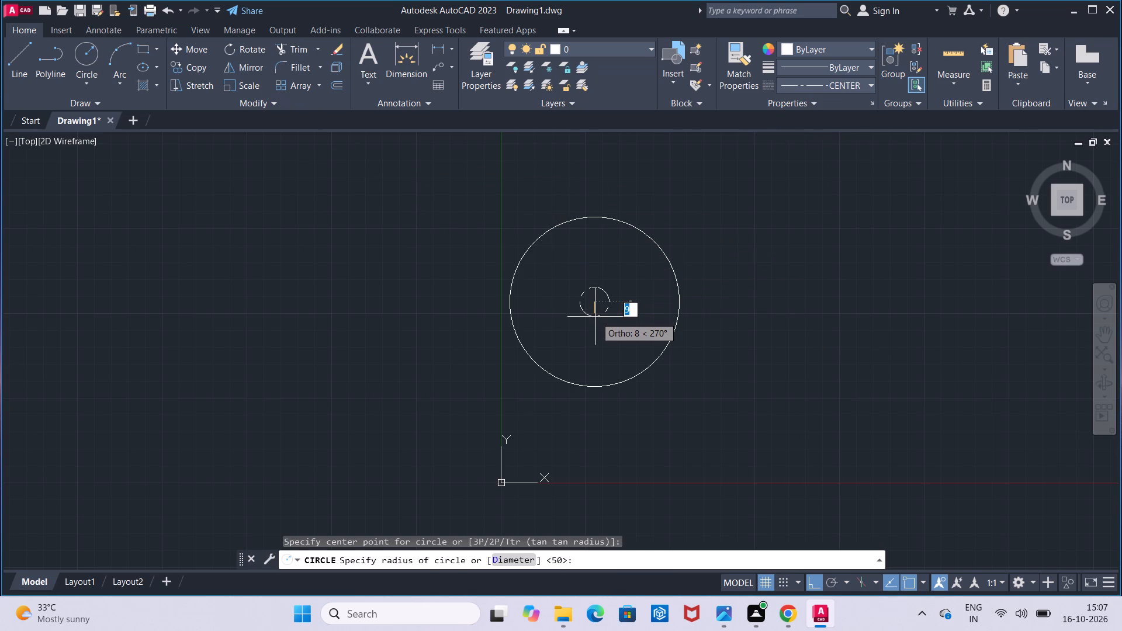
{"action": "type", "text": "40"}
{"action": "key", "text": "Return"}
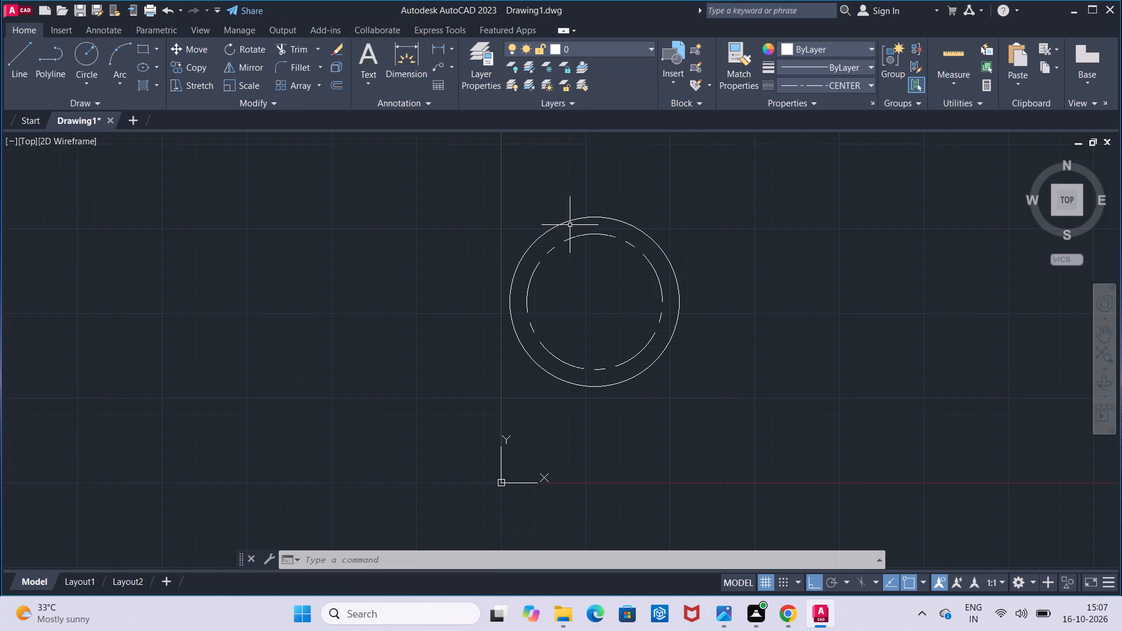
Switch the current linetype back to ByLayer and draw a concentric circle of radius 25 at the flange centre.
{"action": "left_click", "coordinate": [810, 78]}
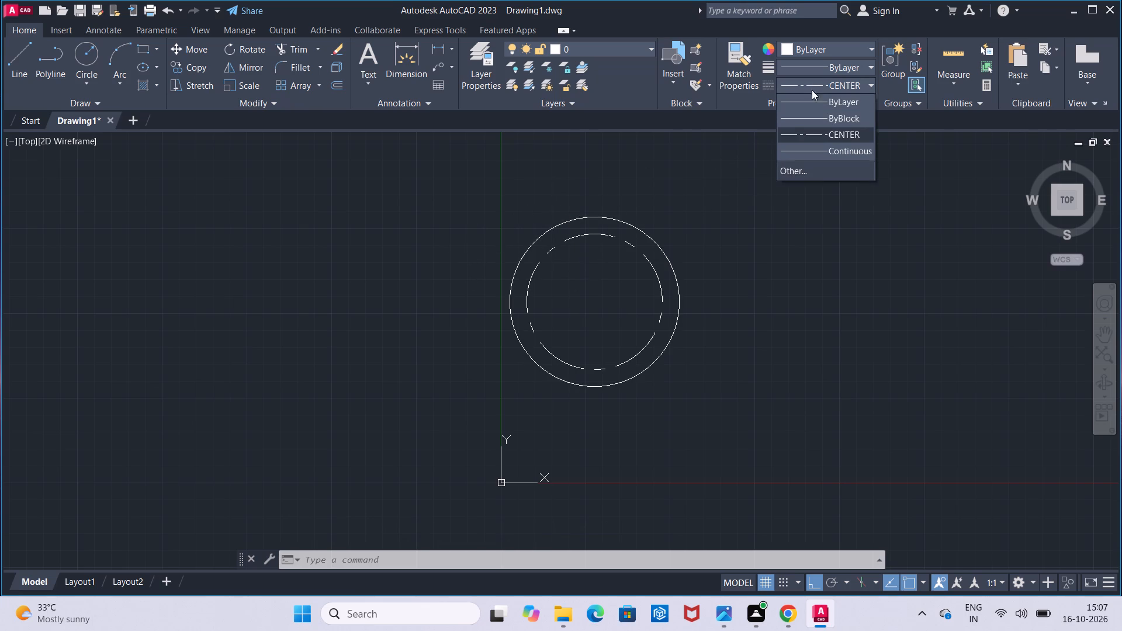
{"action": "left_click", "coordinate": [815, 106]}
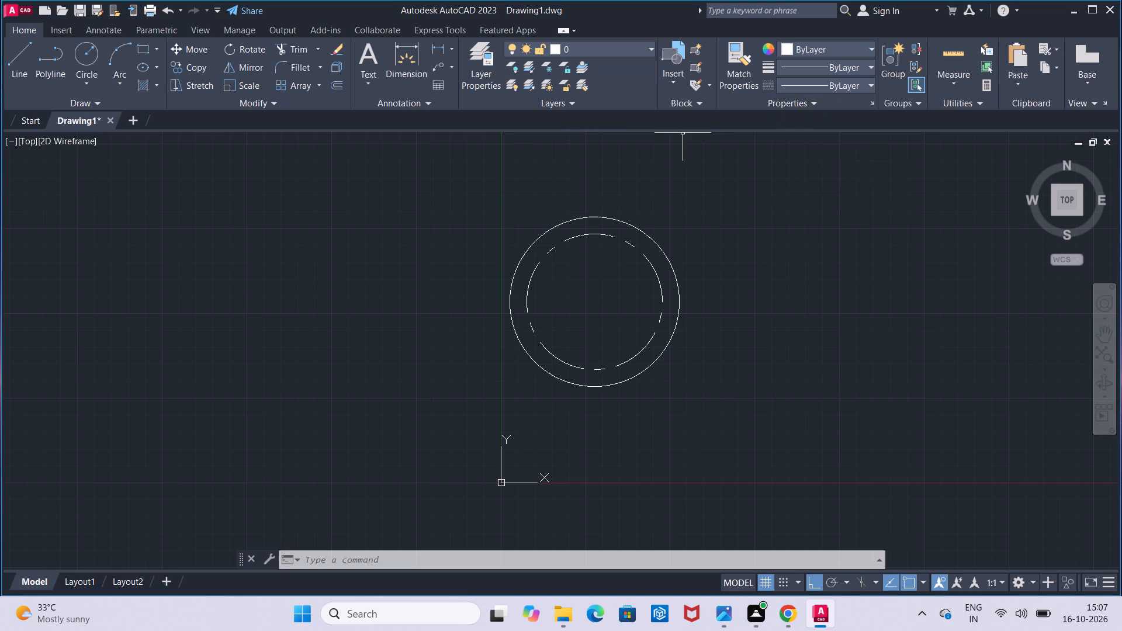
{"action": "left_click", "coordinate": [91, 49]}
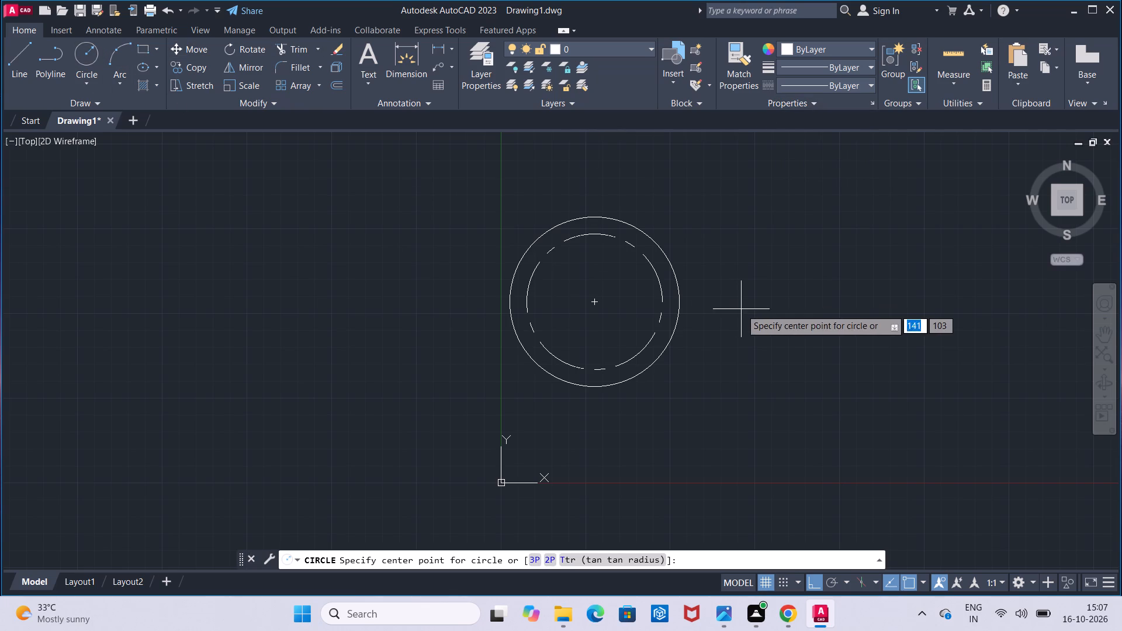
{"action": "left_click", "coordinate": [595, 300]}
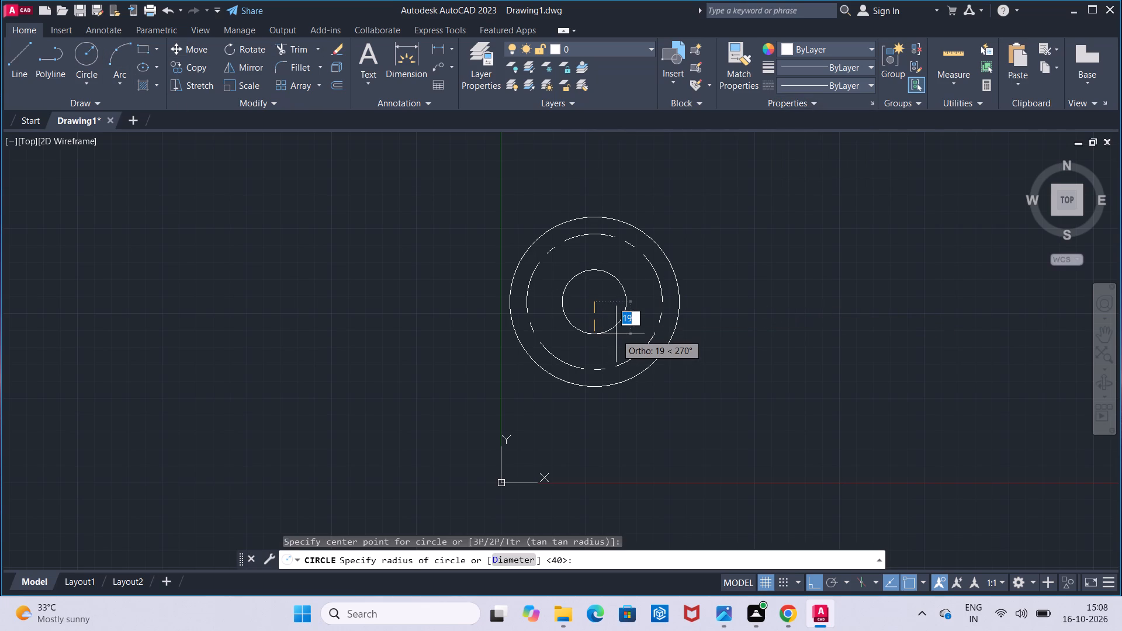
{"action": "type", "text": "25"}
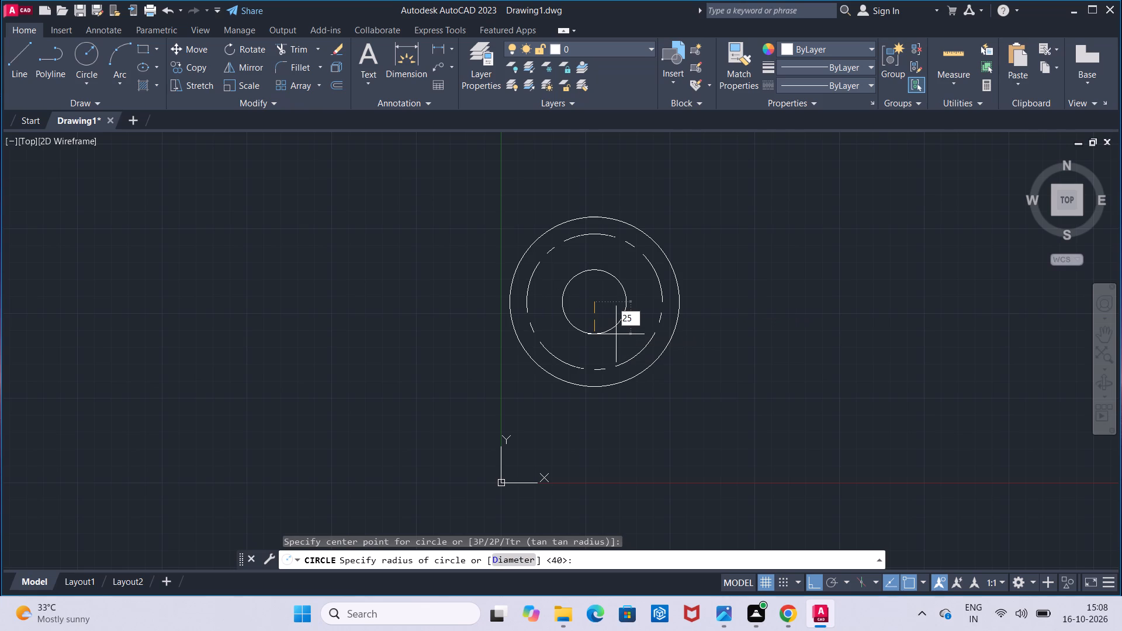
{"action": "key", "text": "Return"}
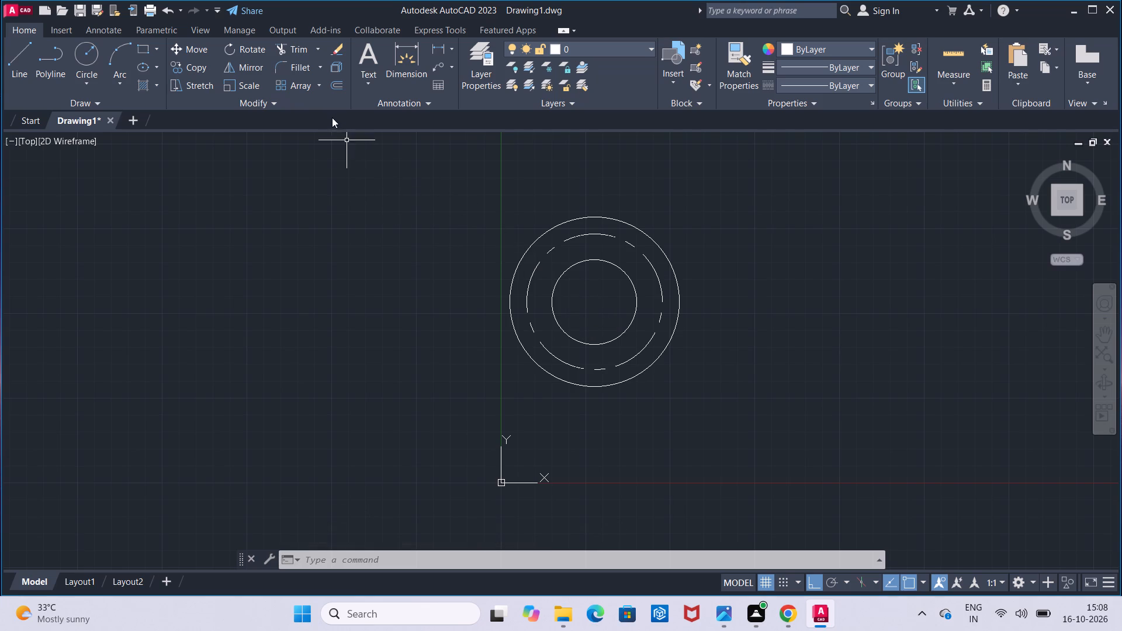
Draw two more circles of radius 30 and radius 20 about the same flange centre.
{"action": "left_click", "coordinate": [91, 64]}
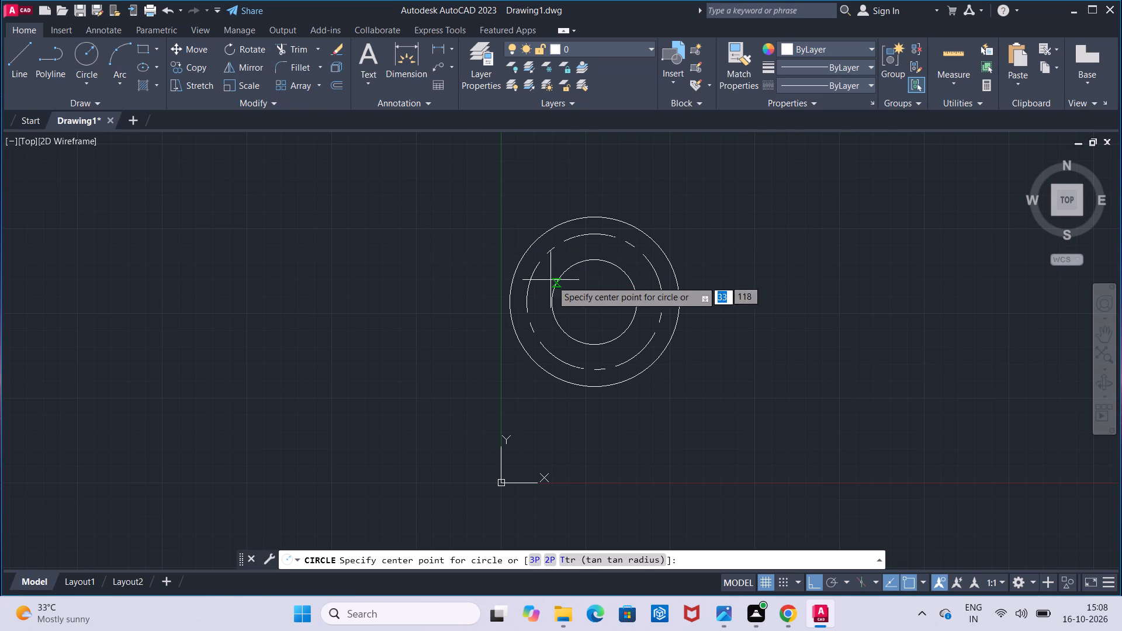
{"action": "left_click", "coordinate": [589, 301]}
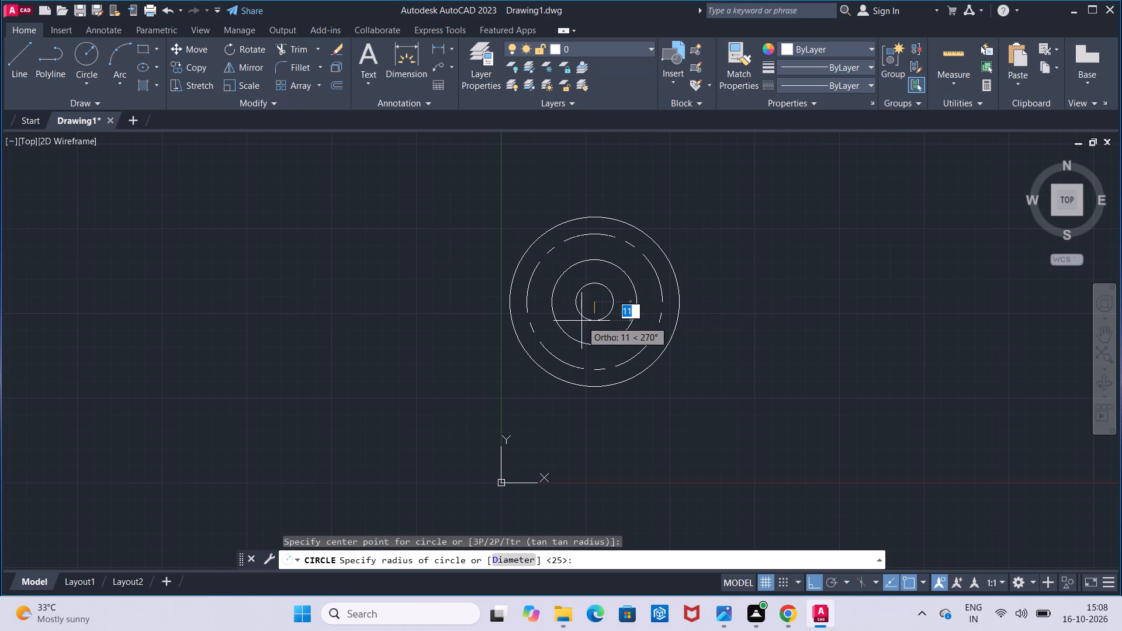
{"action": "type", "text": "30"}
{"action": "key", "text": "Return"}
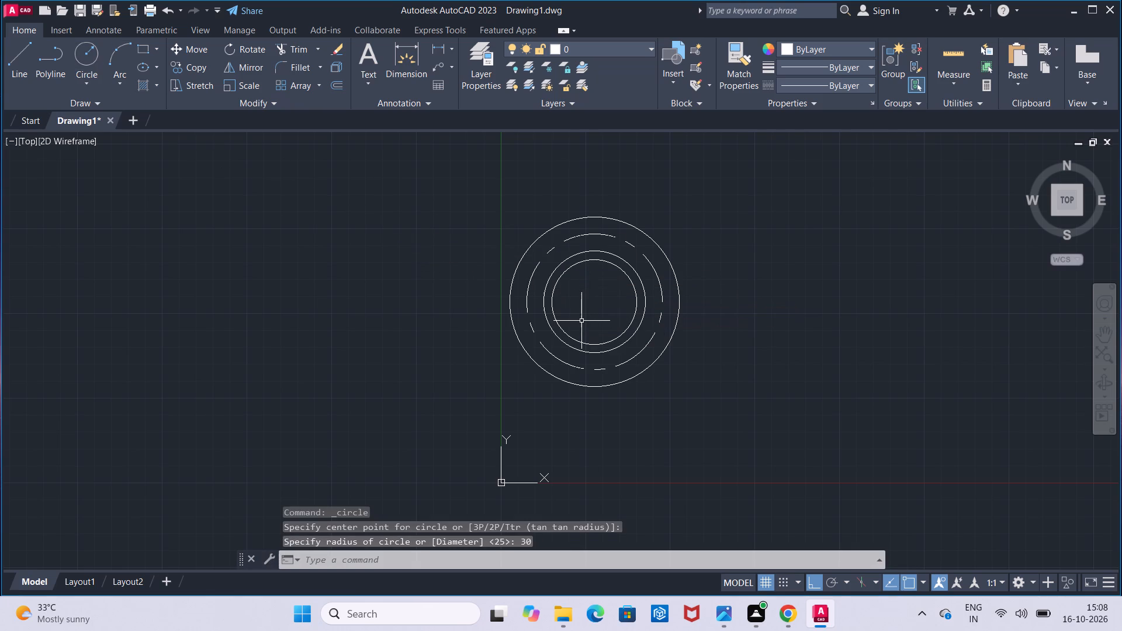
{"action": "left_click", "coordinate": [81, 56]}
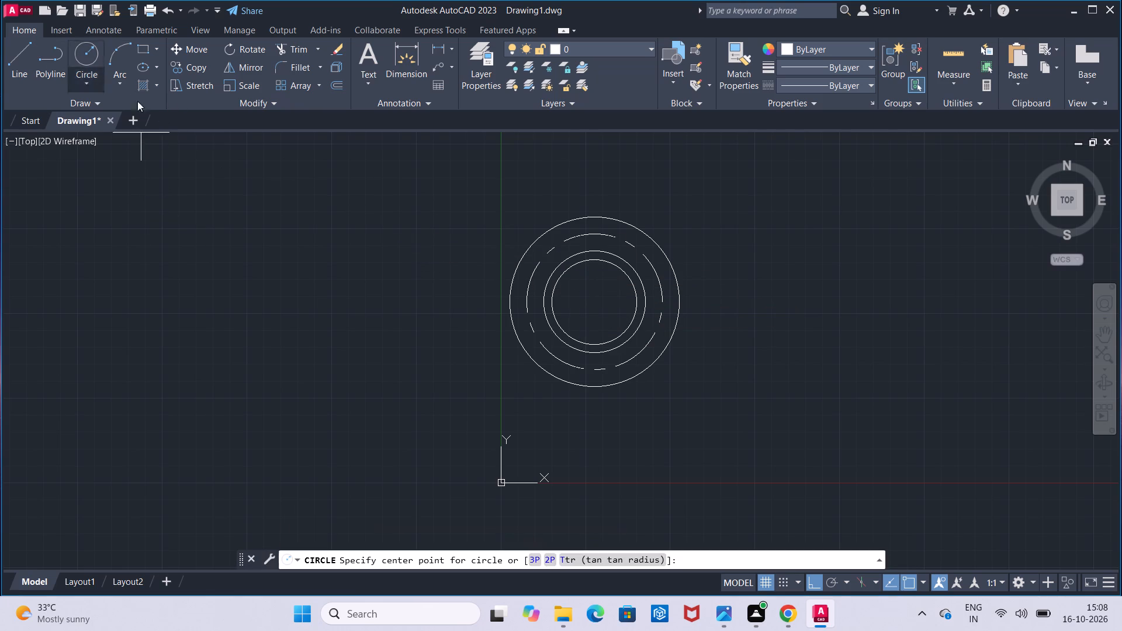
{"action": "left_click", "coordinate": [592, 302]}
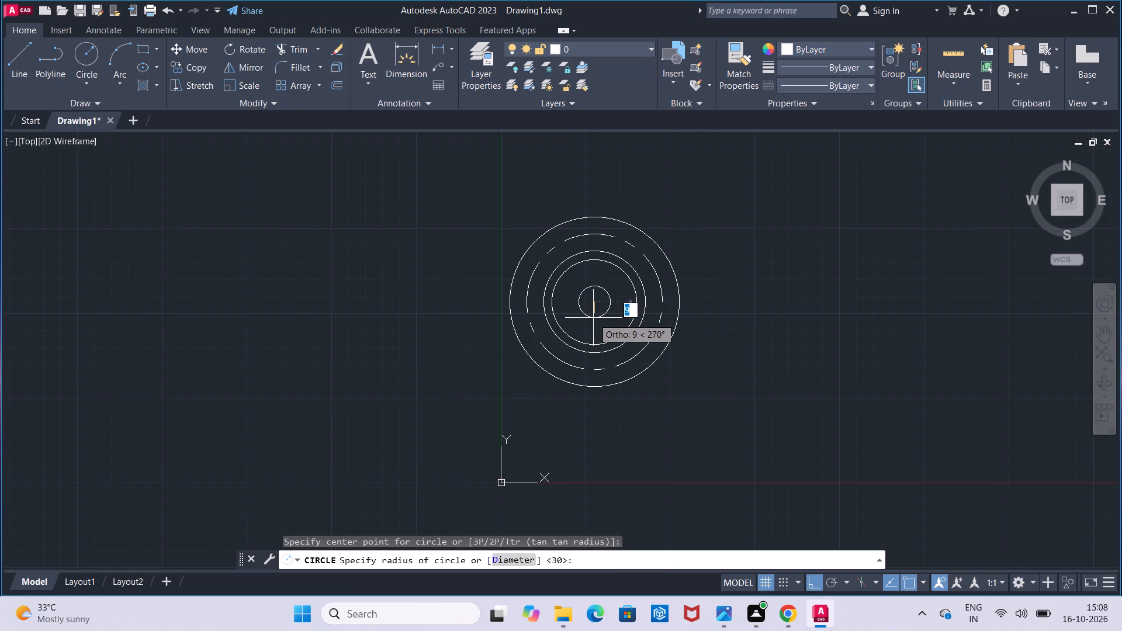
{"action": "type", "text": "20"}
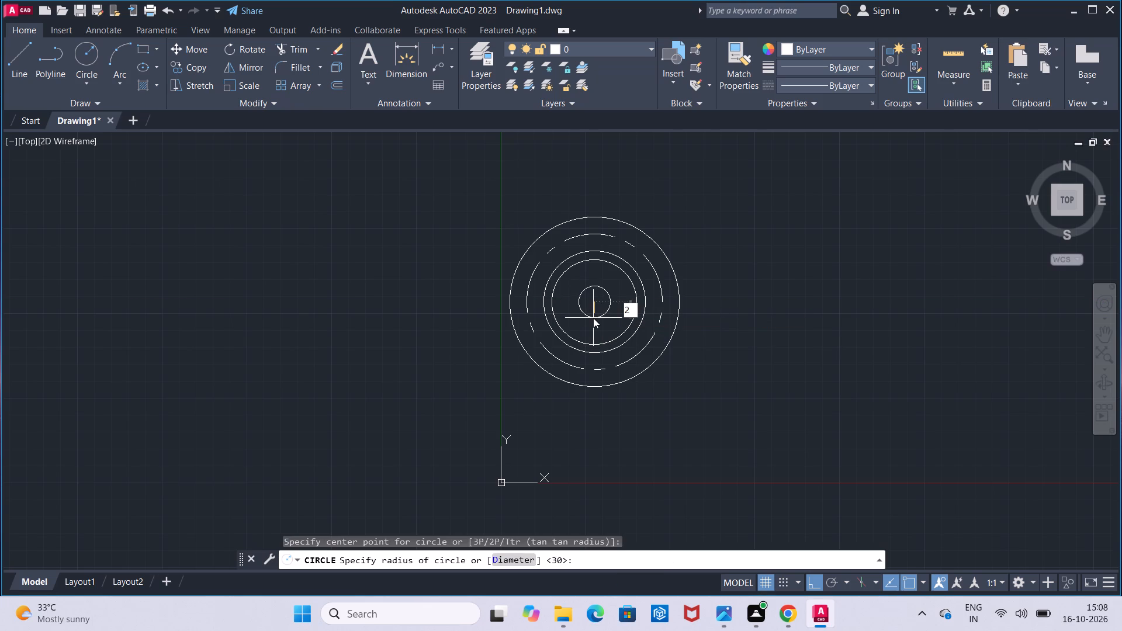
{"action": "key", "text": "Return"}
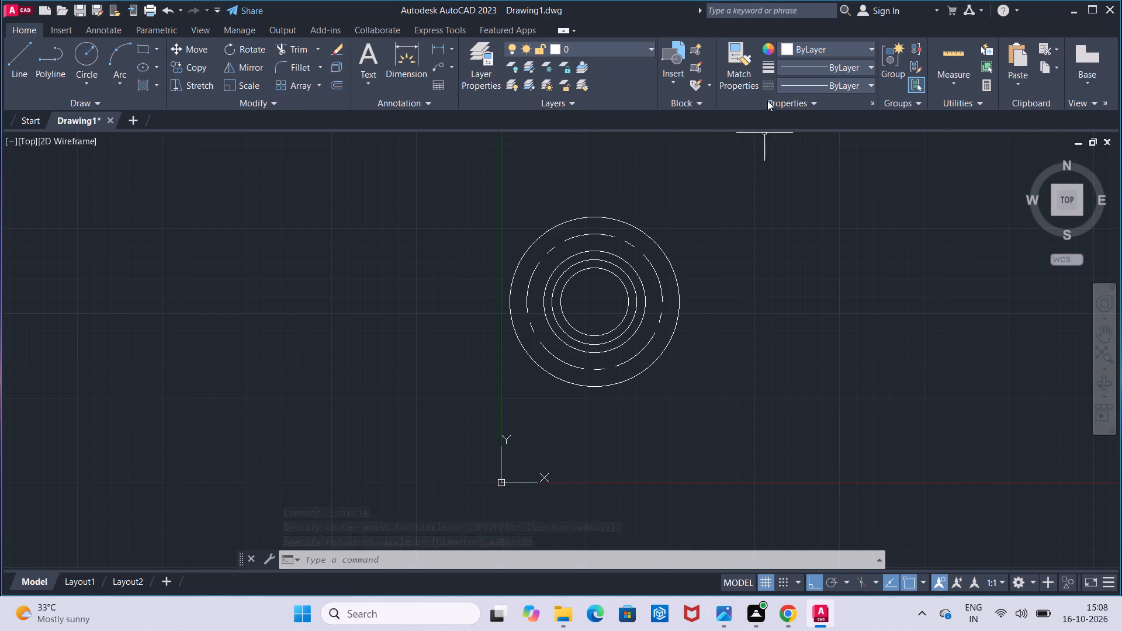
Set the current linetype to CENTER.
{"action": "left_click", "coordinate": [791, 89]}
{"action": "left_click", "coordinate": [820, 133]}
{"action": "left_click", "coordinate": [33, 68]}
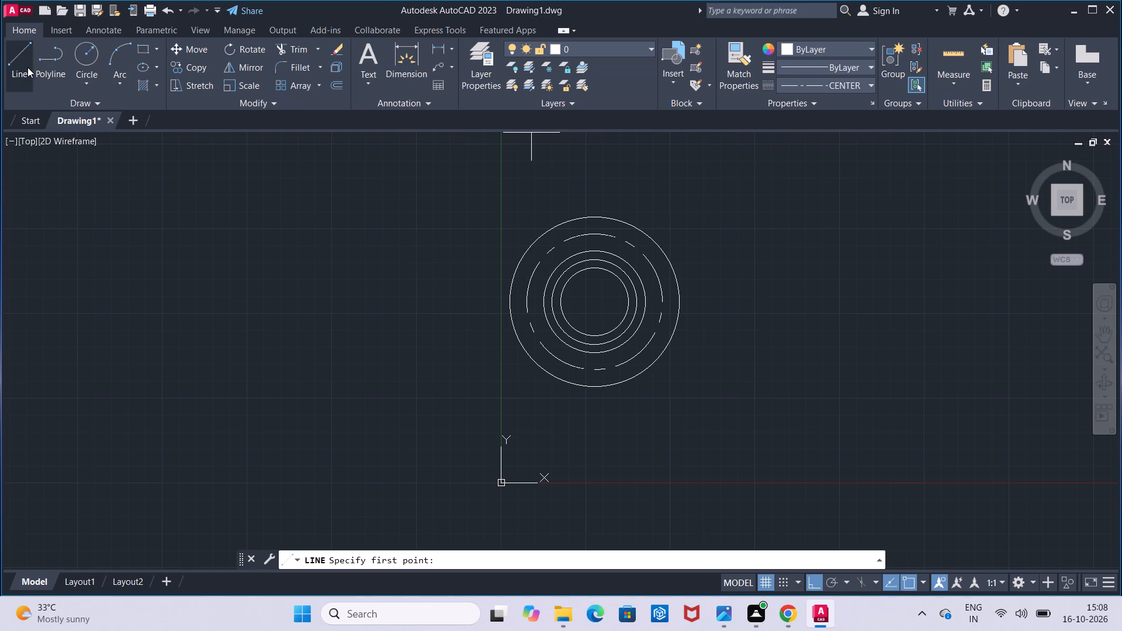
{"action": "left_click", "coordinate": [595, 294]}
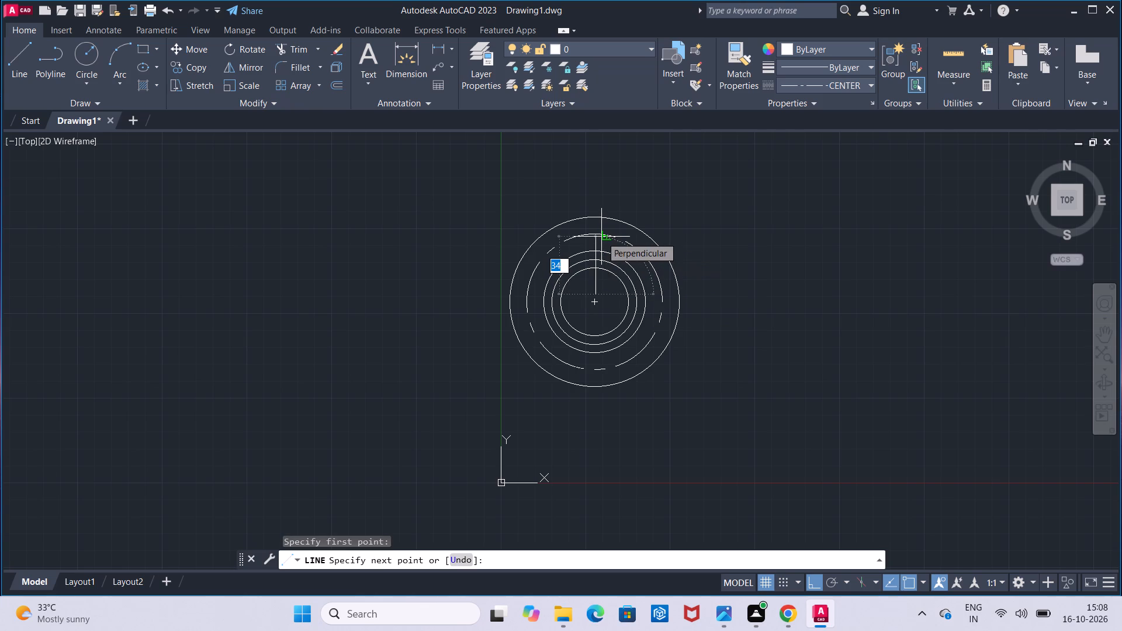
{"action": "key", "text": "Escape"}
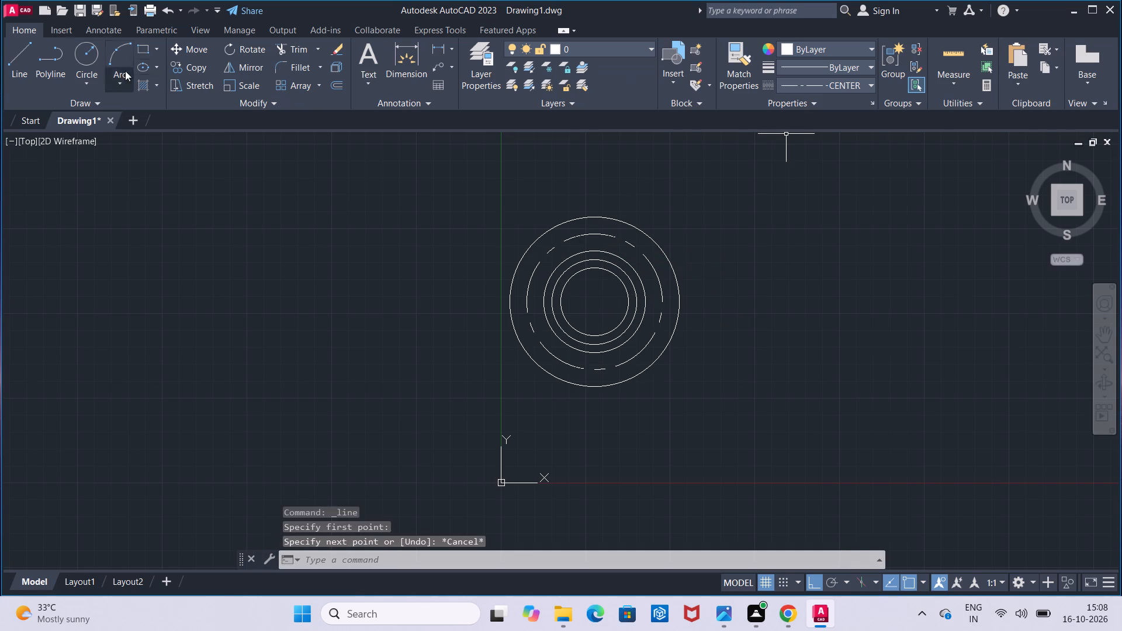
Draw a vertical and a horizontal centre line from the flange centre to the outer circle's top and left quadrants.
{"action": "left_click", "coordinate": [18, 68]}
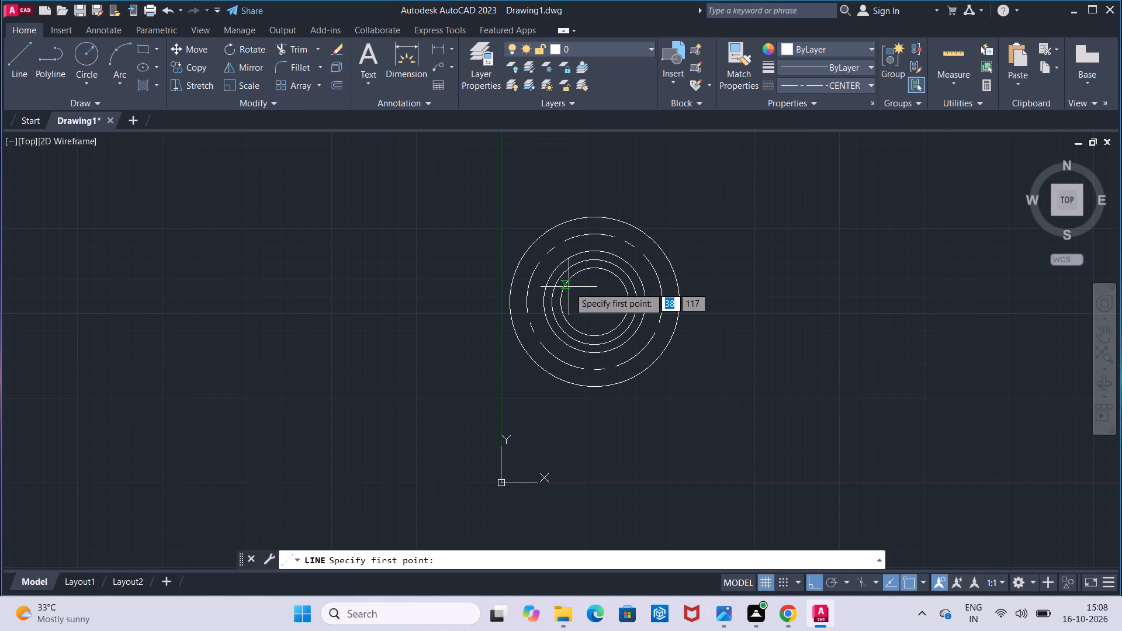
{"action": "left_click", "coordinate": [594, 302]}
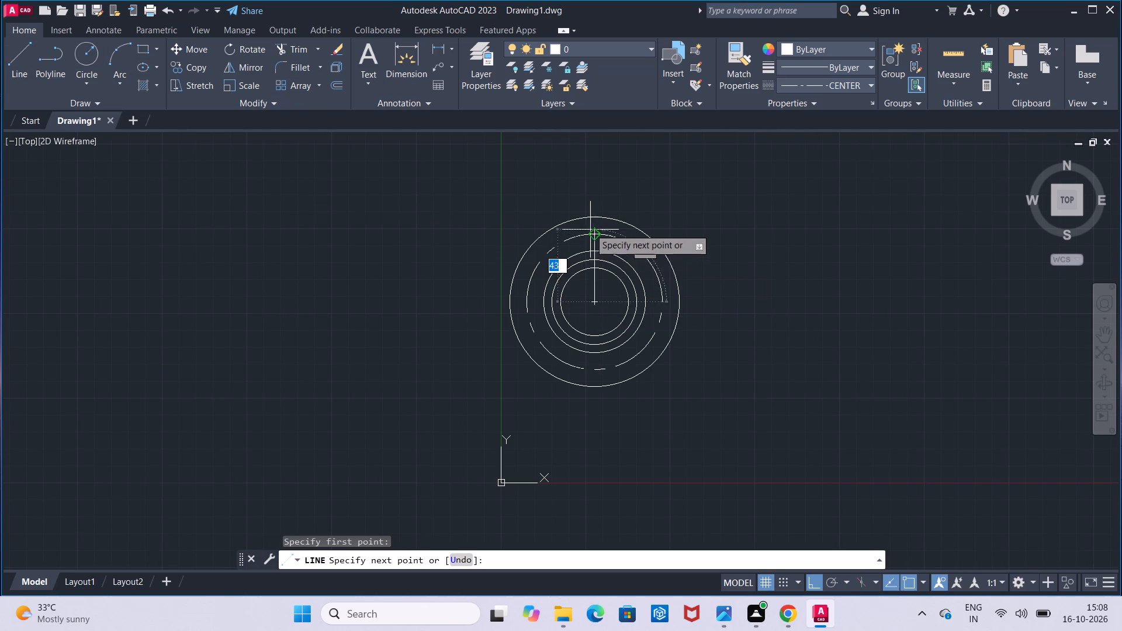
{"action": "left_click", "coordinate": [590, 213]}
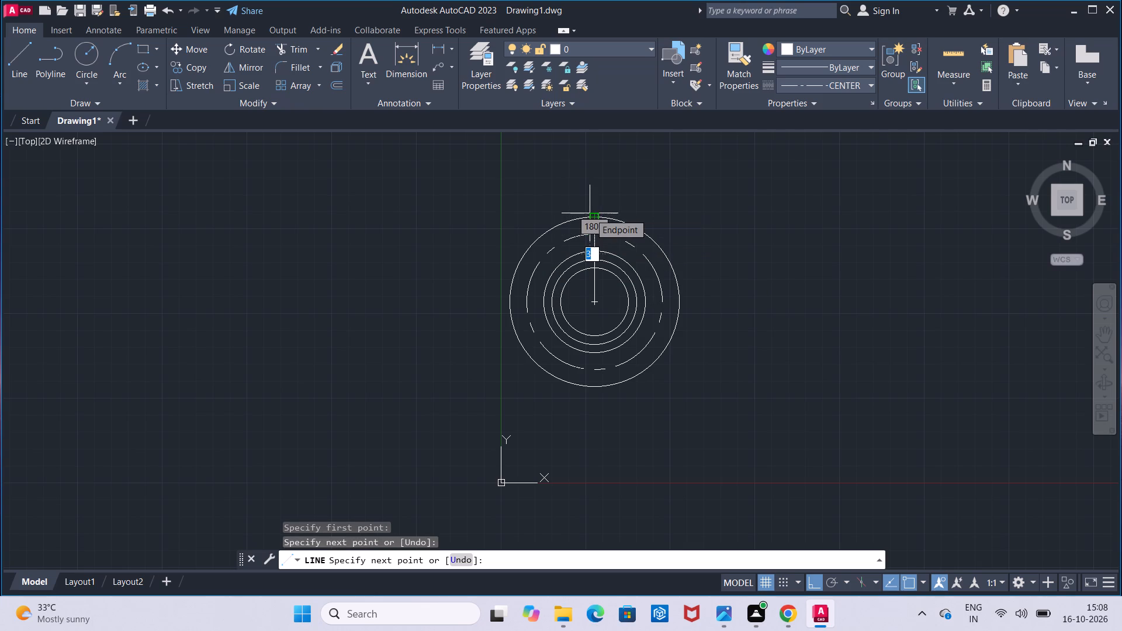
{"action": "key", "text": "Escape"}
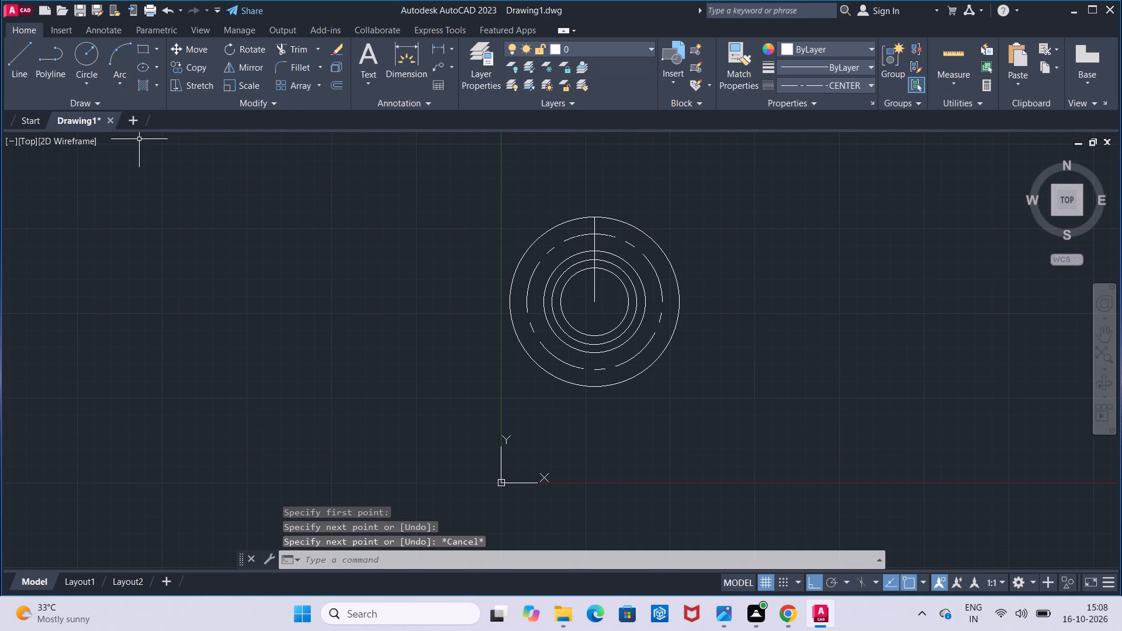
{"action": "left_click", "coordinate": [9, 61]}
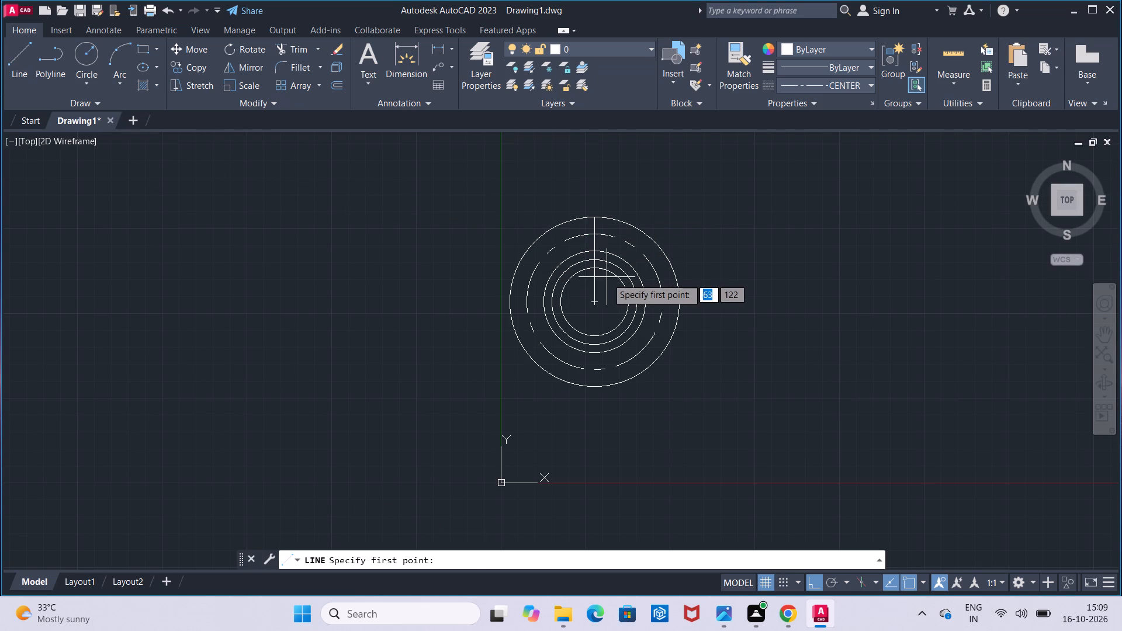
{"action": "left_click", "coordinate": [598, 299]}
{"action": "left_click", "coordinate": [513, 297]}
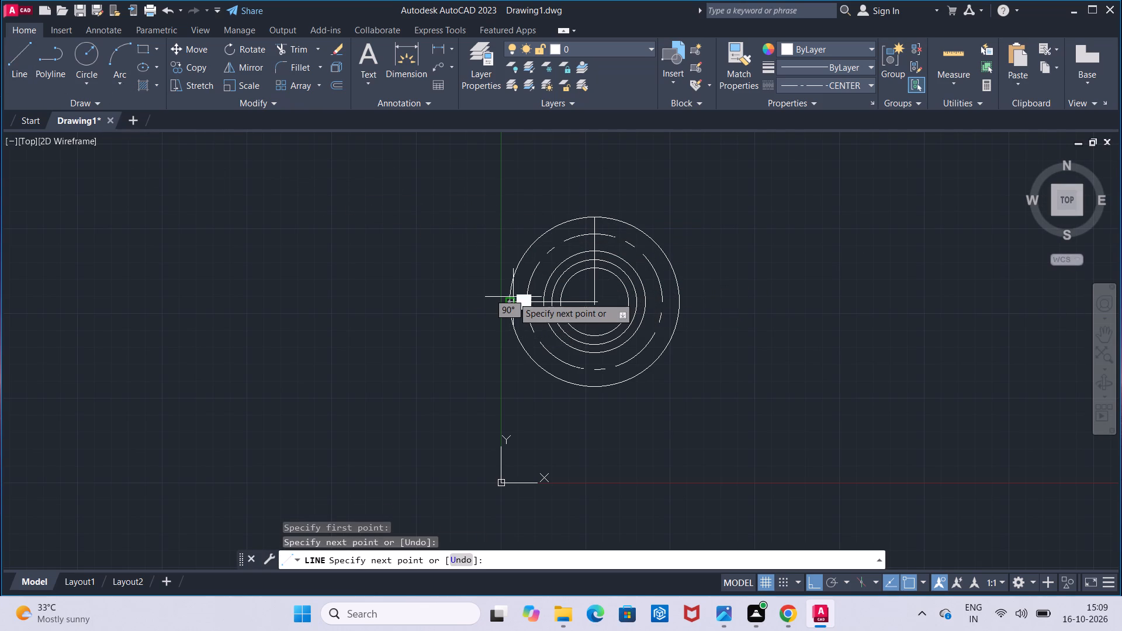
{"action": "key", "text": "Escape"}
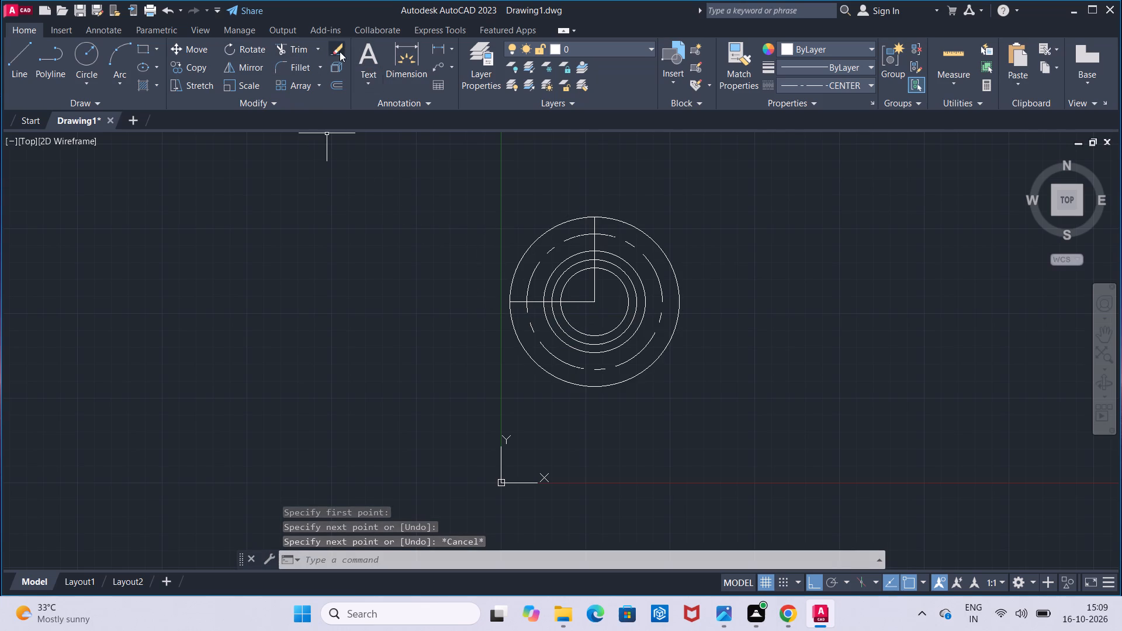
Extend the vertical and horizontal centre lines through the flange centre to the opposite sides of the outer circle.
{"action": "left_click", "coordinate": [314, 47]}
{"action": "left_click", "coordinate": [316, 95]}
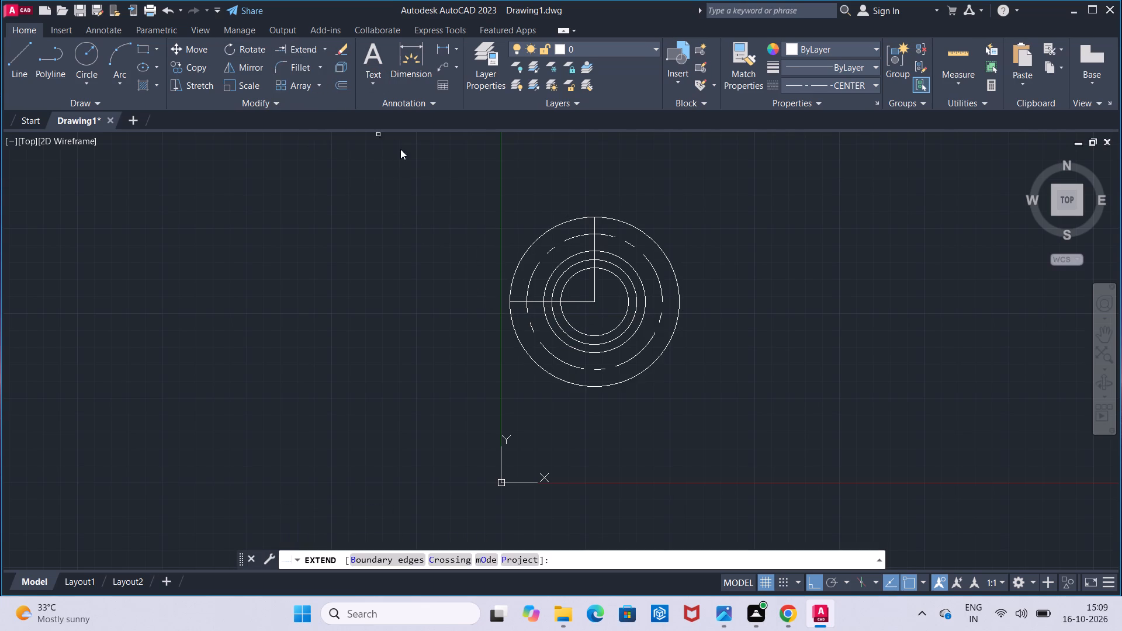
{"action": "left_click", "coordinate": [593, 276]}
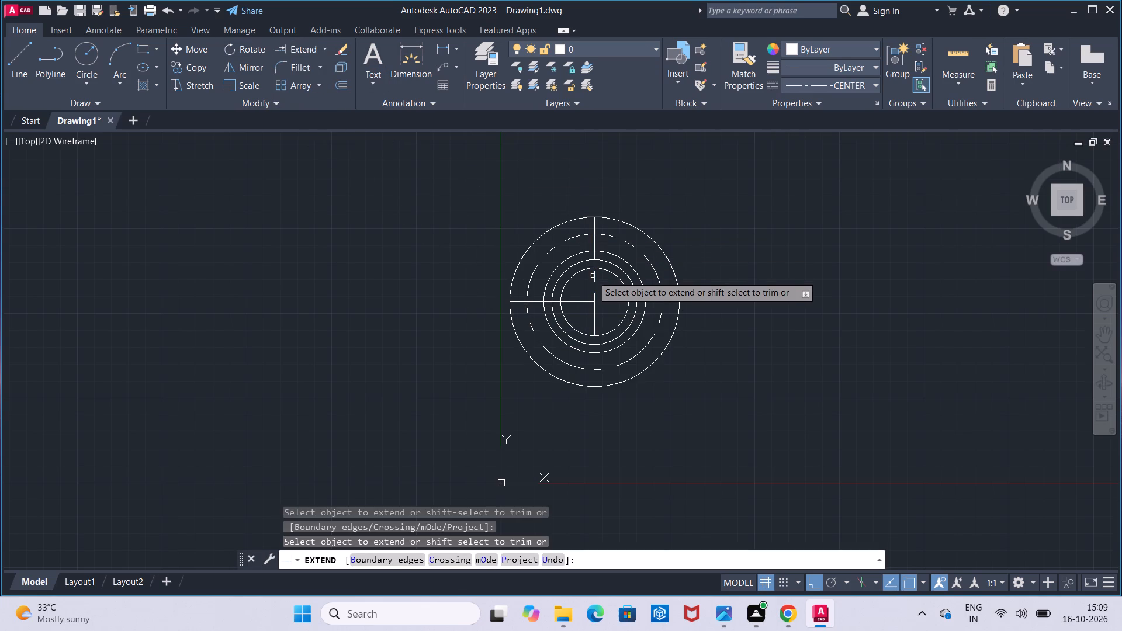
{"action": "left_click", "coordinate": [595, 296]}
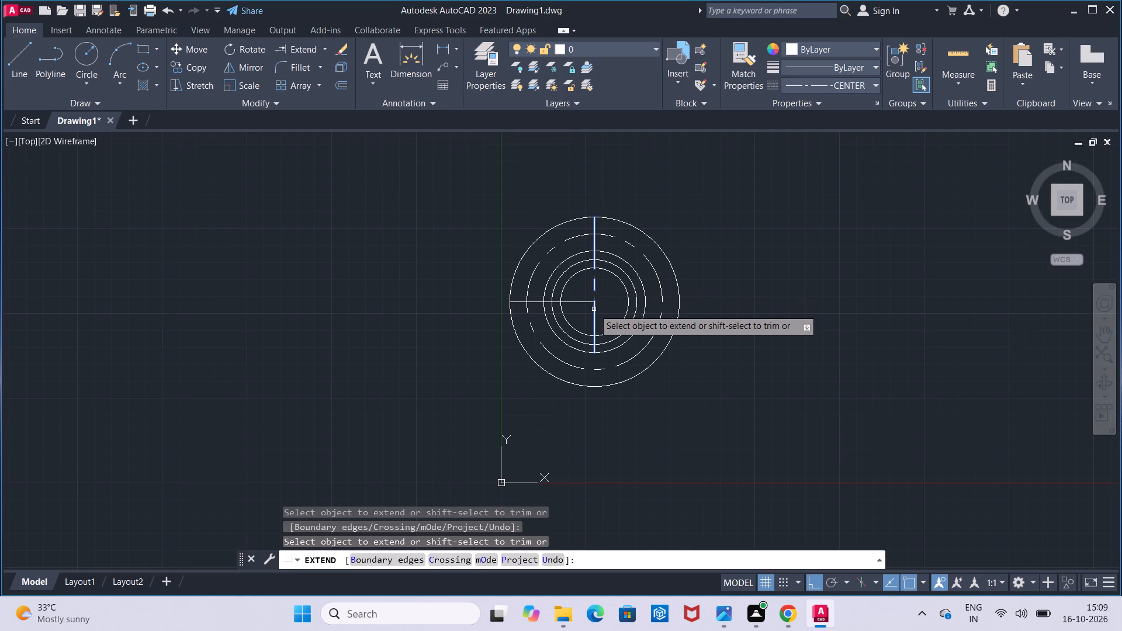
{"action": "left_click", "coordinate": [594, 309]}
{"action": "left_click", "coordinate": [594, 326]}
{"action": "left_click", "coordinate": [596, 345]}
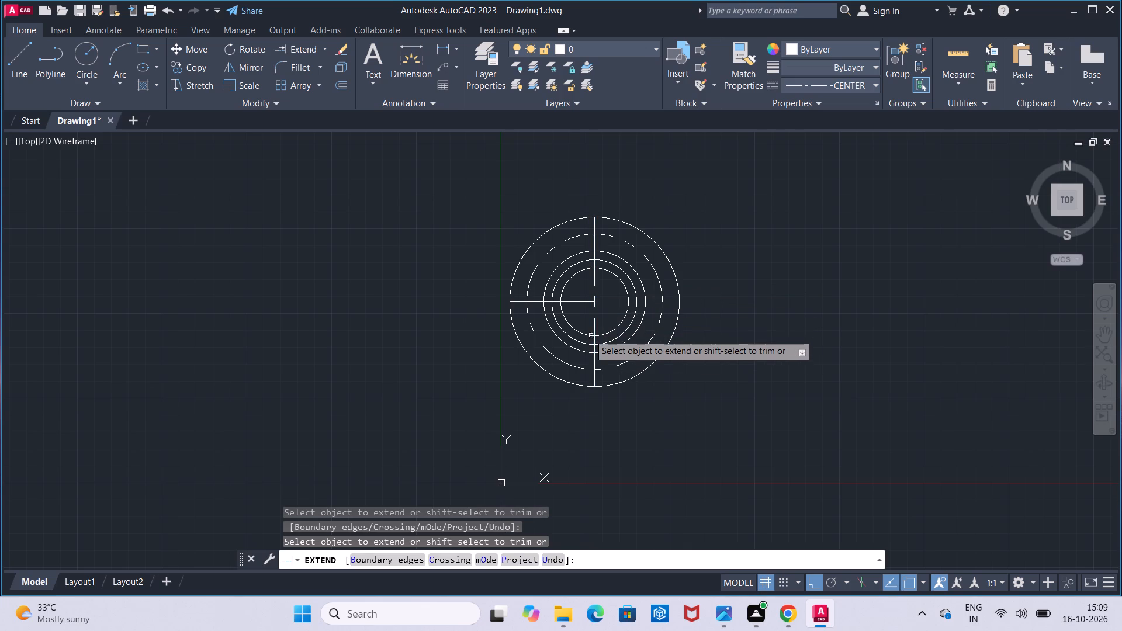
{"action": "left_click", "coordinate": [577, 301]}
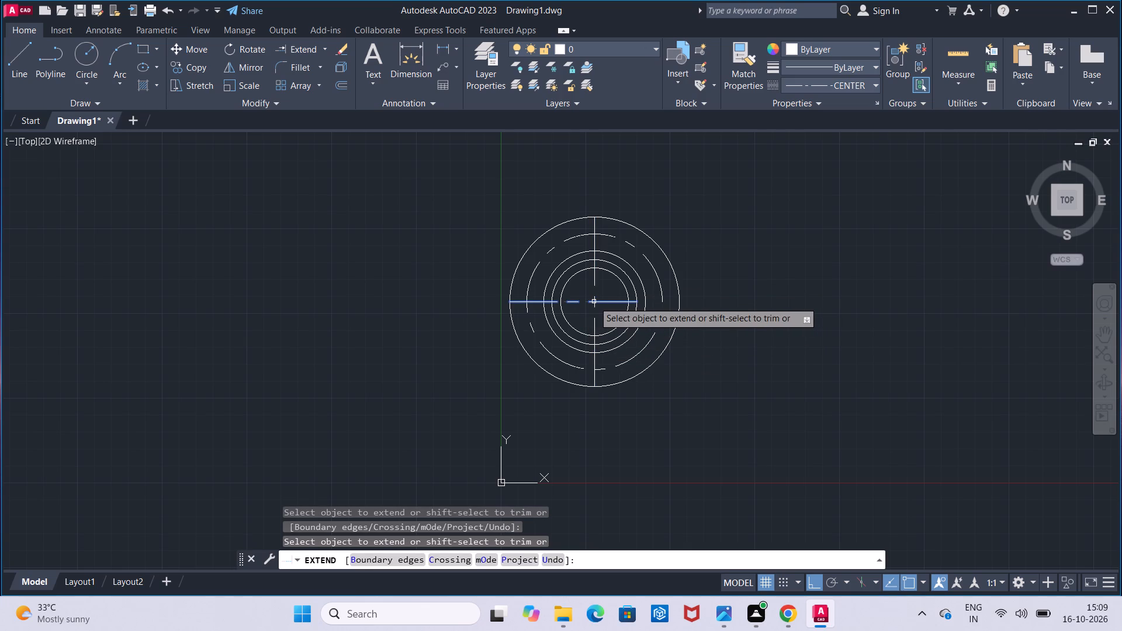
{"action": "left_click", "coordinate": [594, 301]}
{"action": "left_click", "coordinate": [610, 302]}
{"action": "left_click", "coordinate": [619, 302]}
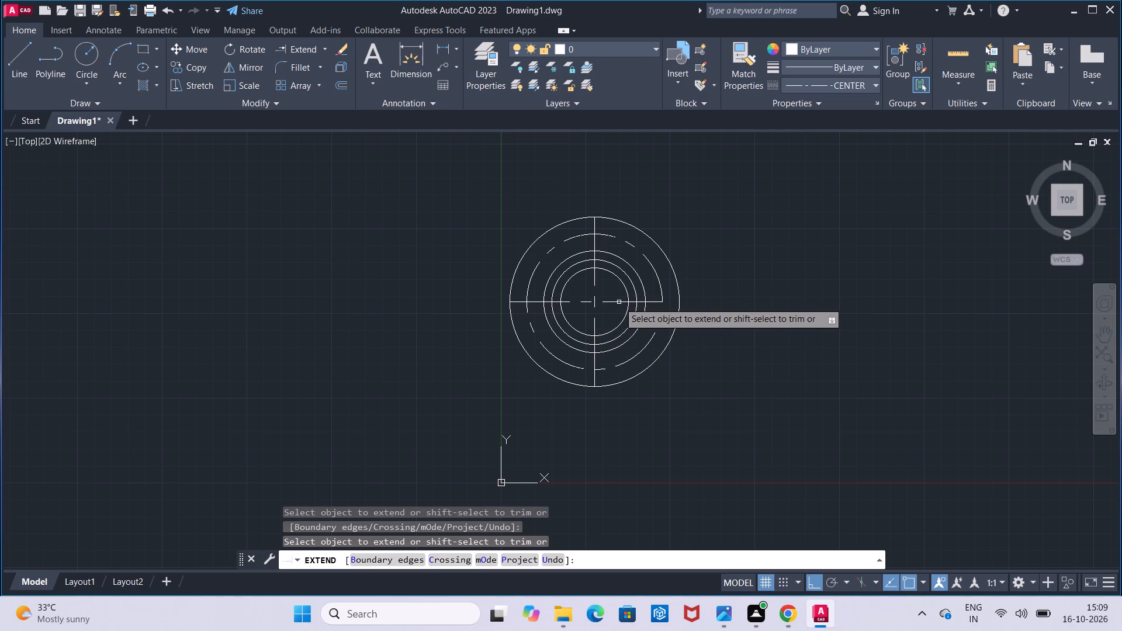
{"action": "left_click", "coordinate": [646, 300]}
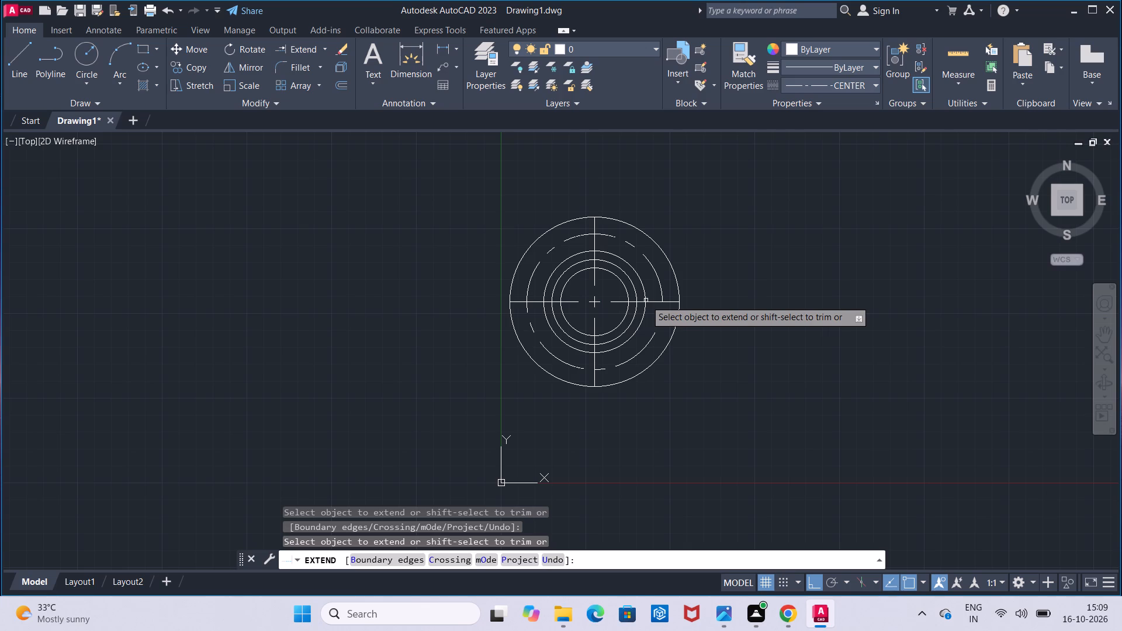
{"action": "key", "text": "Escape"}
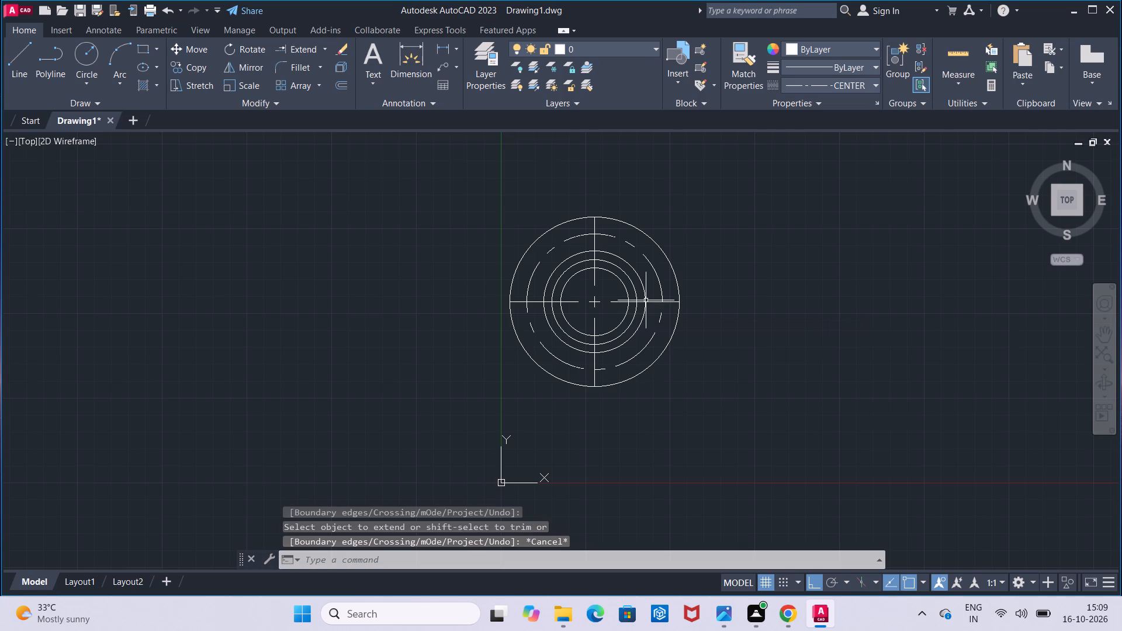
Set the current linetype back to ByLayer.
{"action": "left_click", "coordinate": [806, 91]}
{"action": "left_click", "coordinate": [813, 111]}
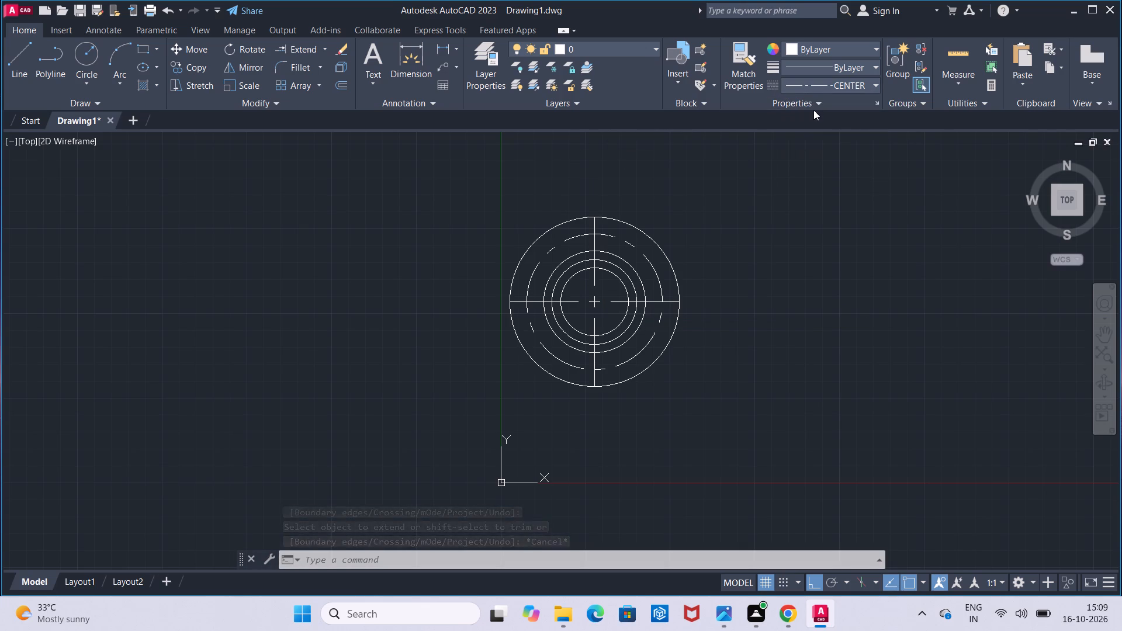
{"action": "left_click", "coordinate": [809, 90]}
{"action": "left_click", "coordinate": [809, 96]}
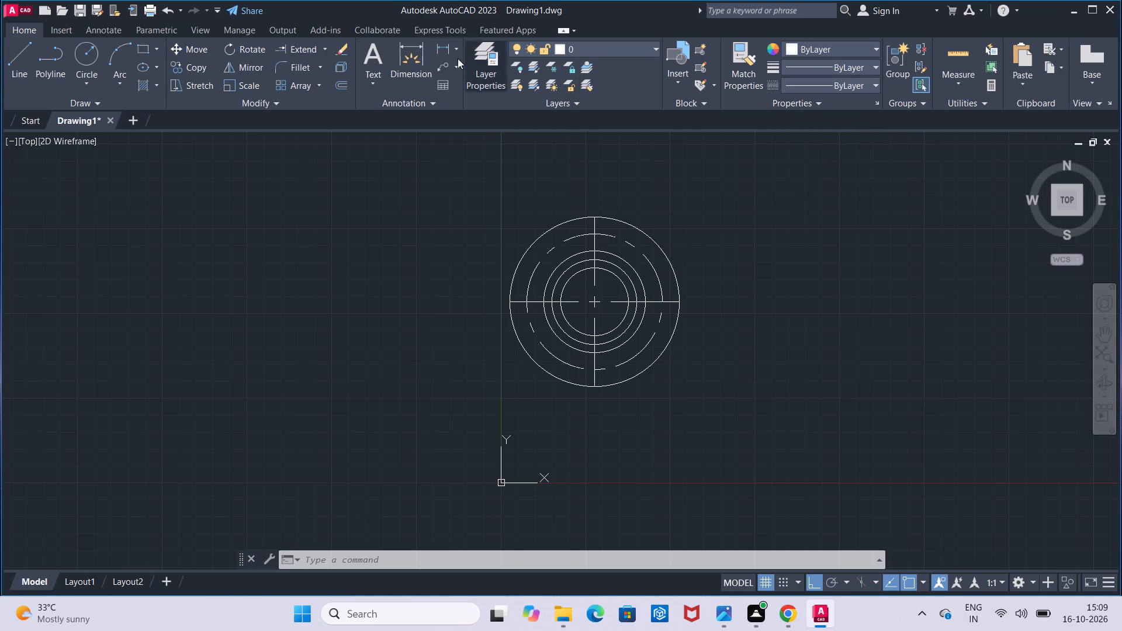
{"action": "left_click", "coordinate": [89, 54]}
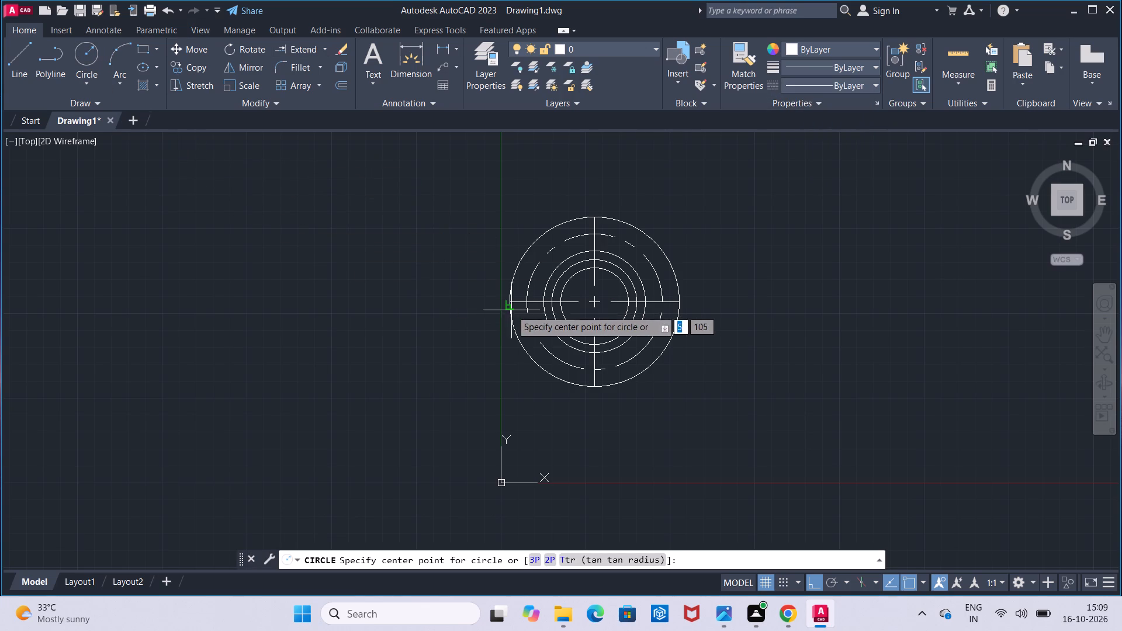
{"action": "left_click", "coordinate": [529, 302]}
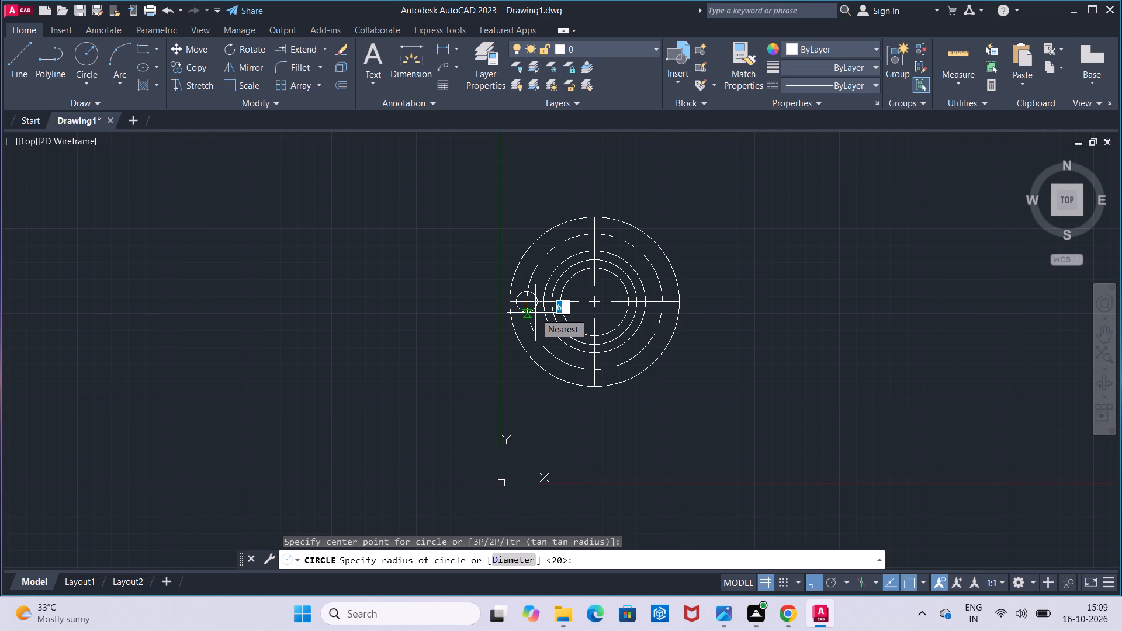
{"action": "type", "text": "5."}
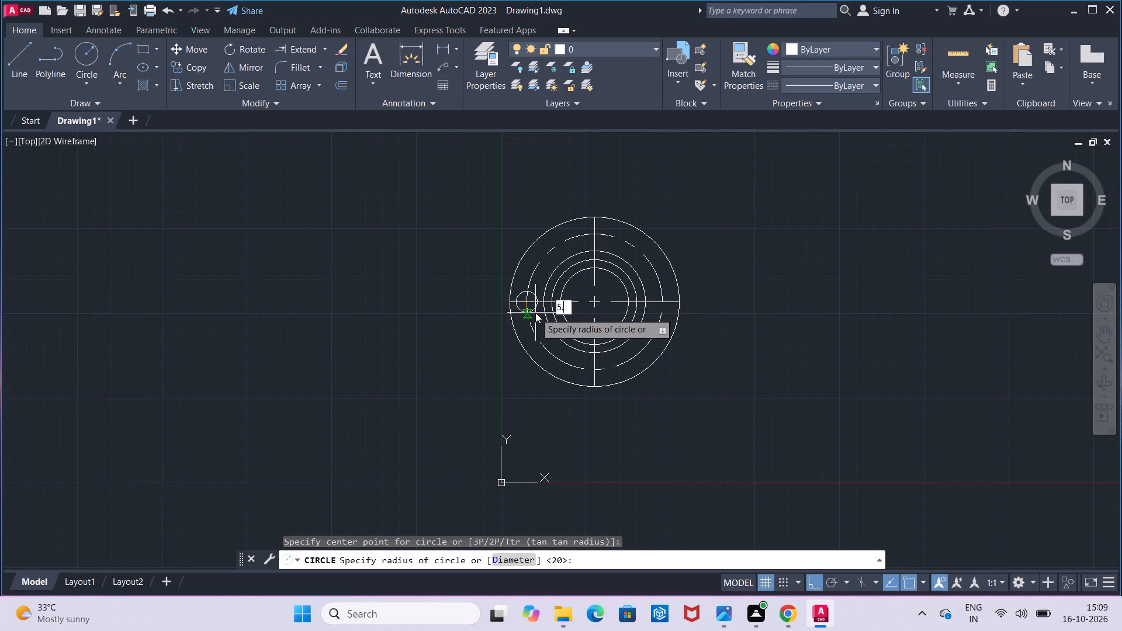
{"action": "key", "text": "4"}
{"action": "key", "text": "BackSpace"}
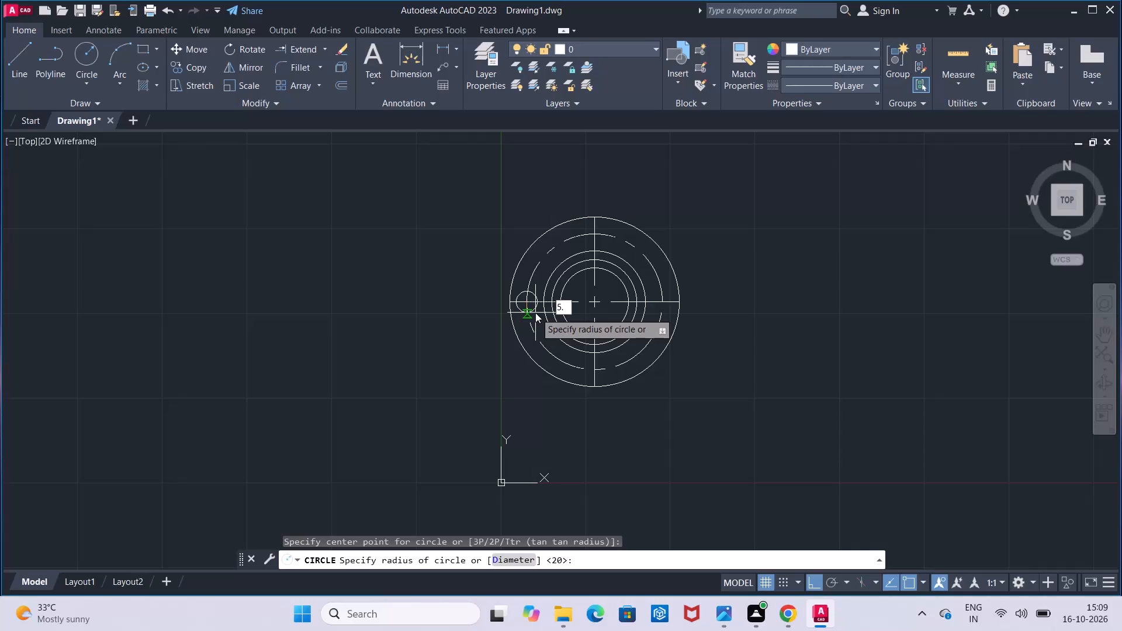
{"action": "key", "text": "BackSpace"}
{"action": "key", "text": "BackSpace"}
Draw a bolt hole circle of diameter 11.80 centred where the bolt circle crosses the horizontal centre line on the left.
{"action": "left_click", "coordinate": [96, 81]}
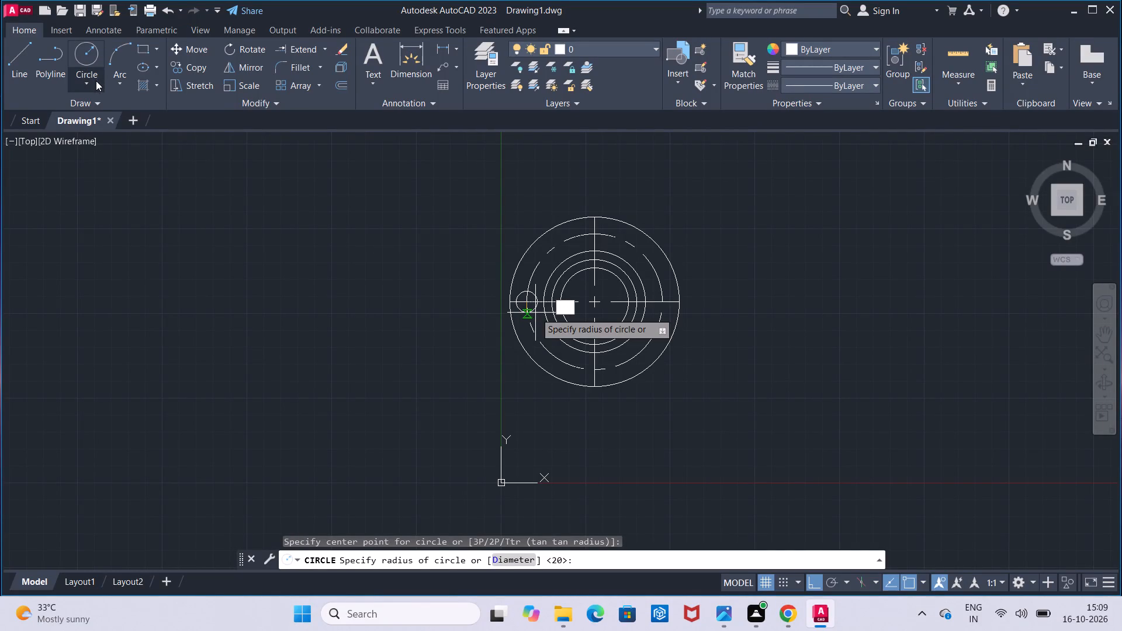
{"action": "left_click", "coordinate": [94, 88]}
{"action": "left_click", "coordinate": [124, 145]}
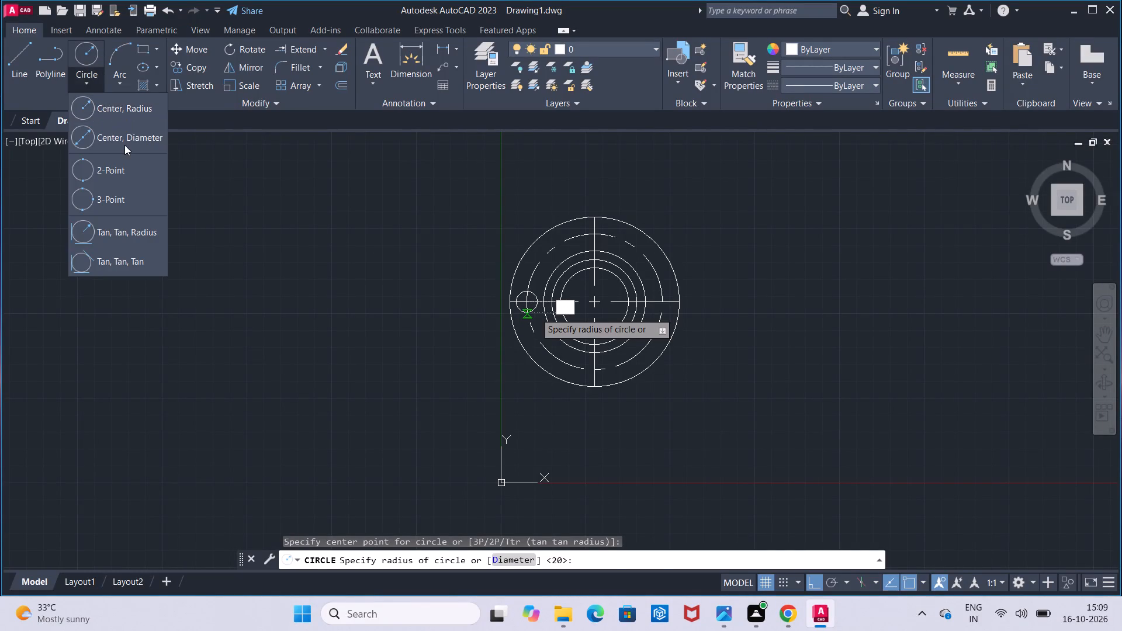
{"action": "left_click", "coordinate": [525, 301]}
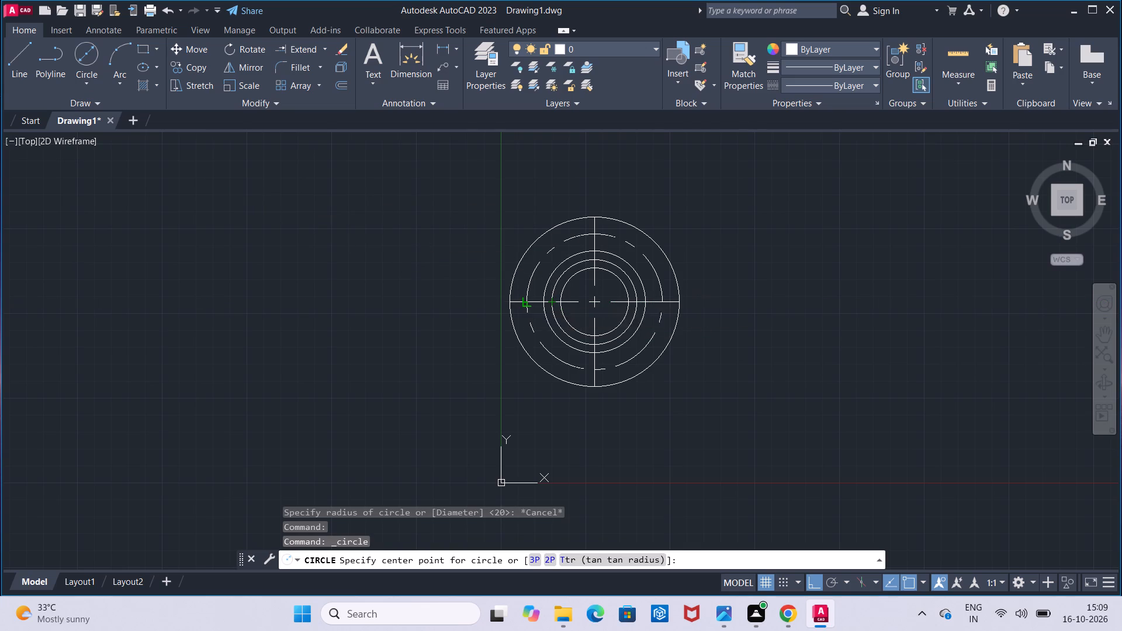
{"action": "type", "text": "11"}
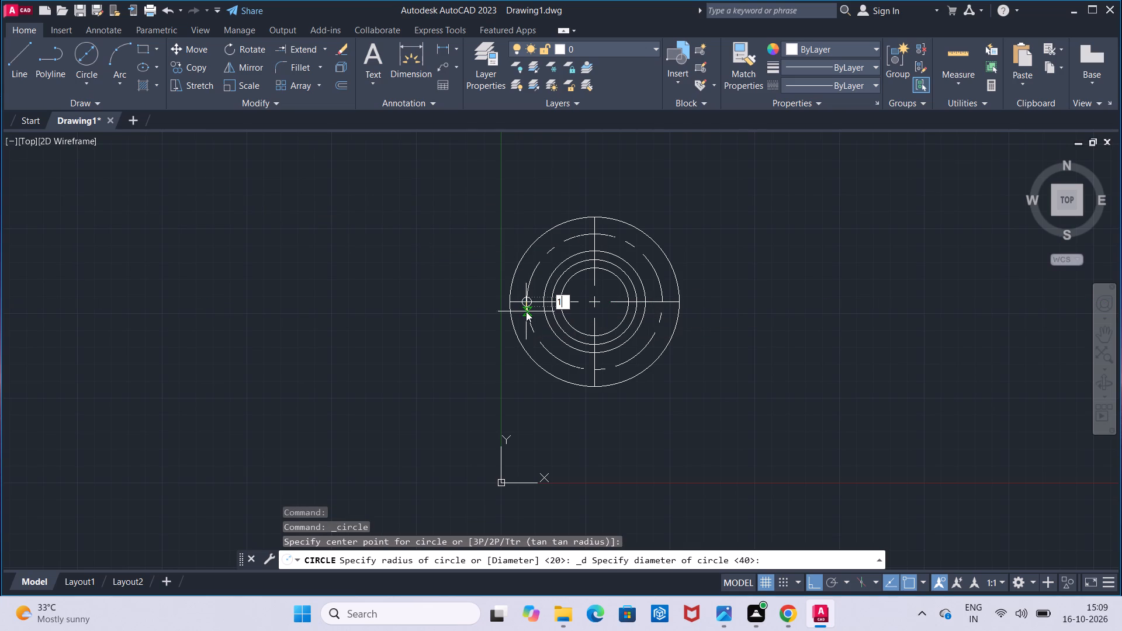
{"action": "key", "text": "period"}
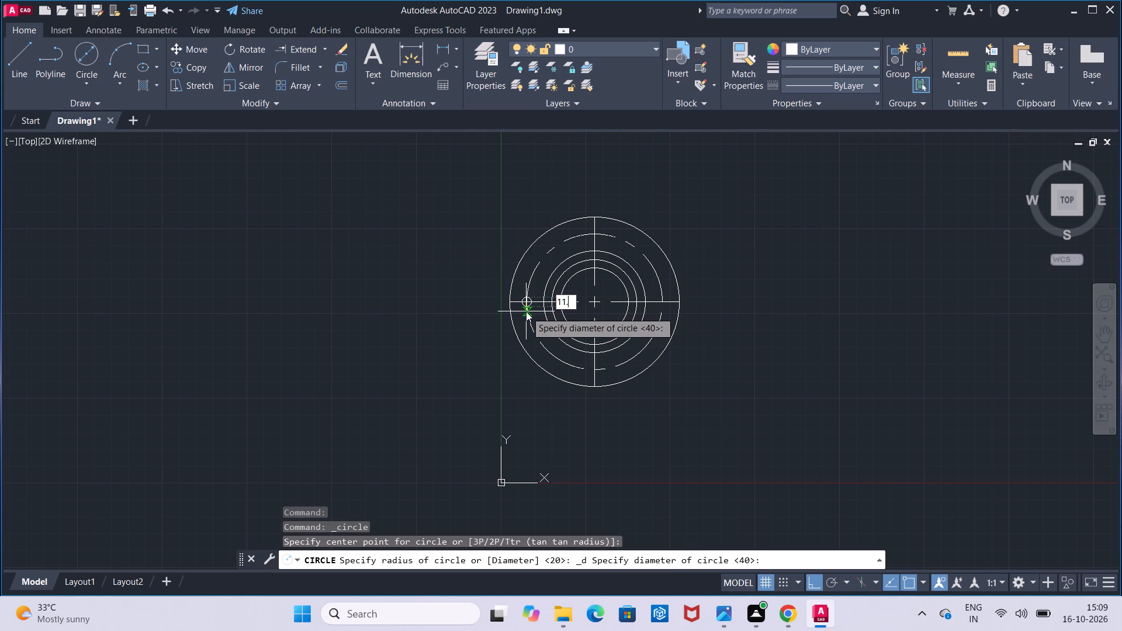
{"action": "type", "text": "80"}
{"action": "key", "text": "Return"}
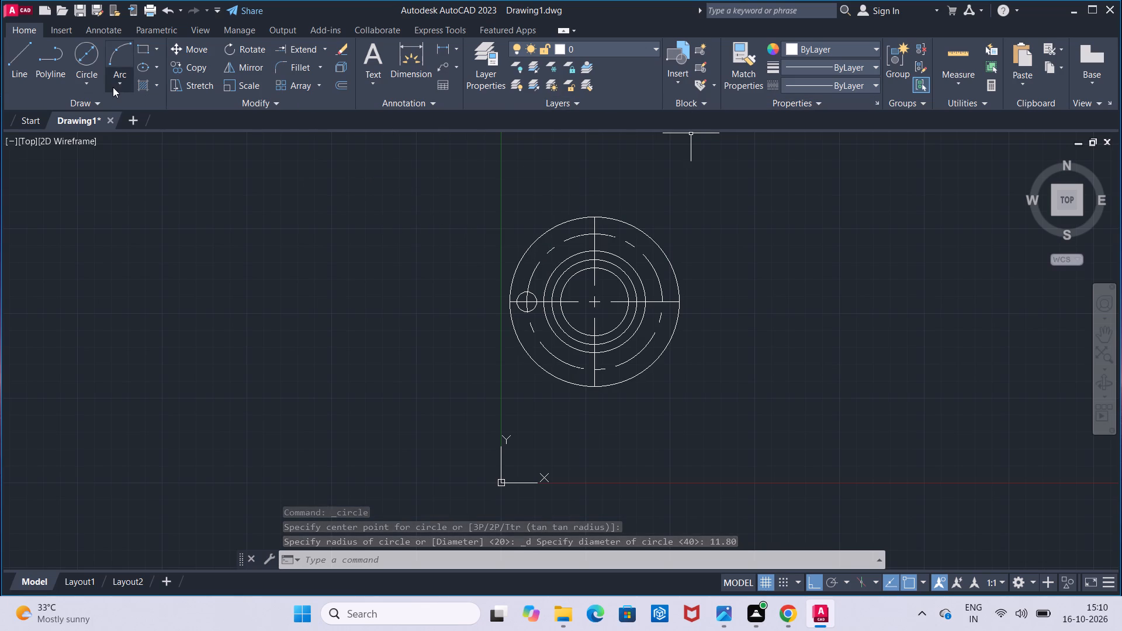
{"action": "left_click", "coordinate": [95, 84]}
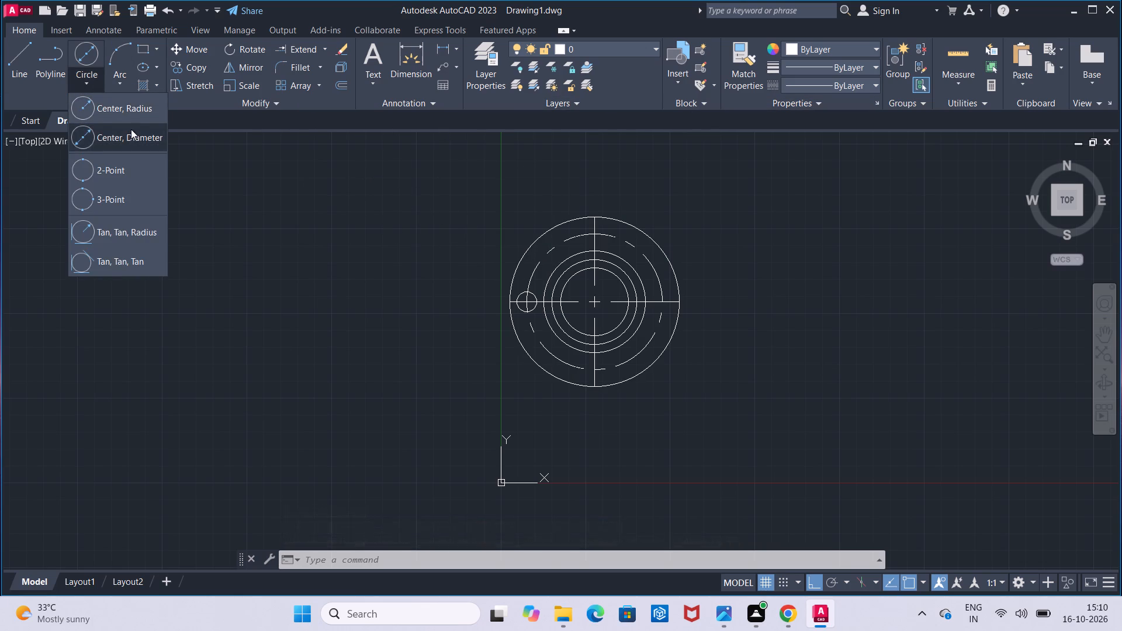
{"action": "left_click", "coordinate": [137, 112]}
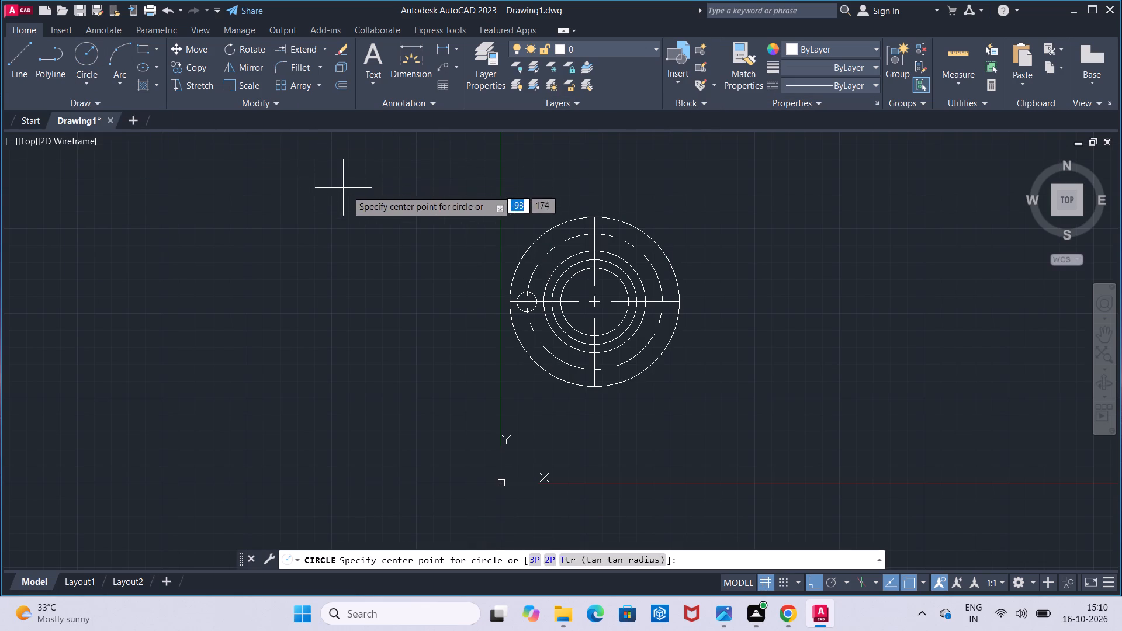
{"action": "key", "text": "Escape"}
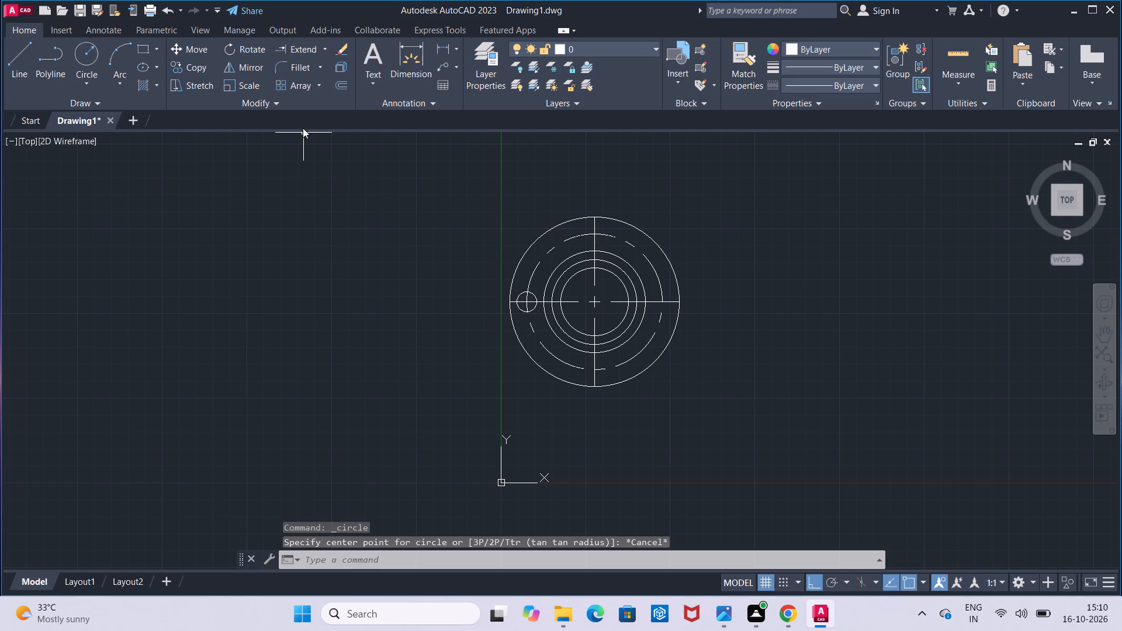
Polar array the bolt hole circle around the flange centre as 6 items over 360 degrees, with the array direction reversed.
{"action": "left_click", "coordinate": [323, 84]}
{"action": "left_click", "coordinate": [339, 165]}
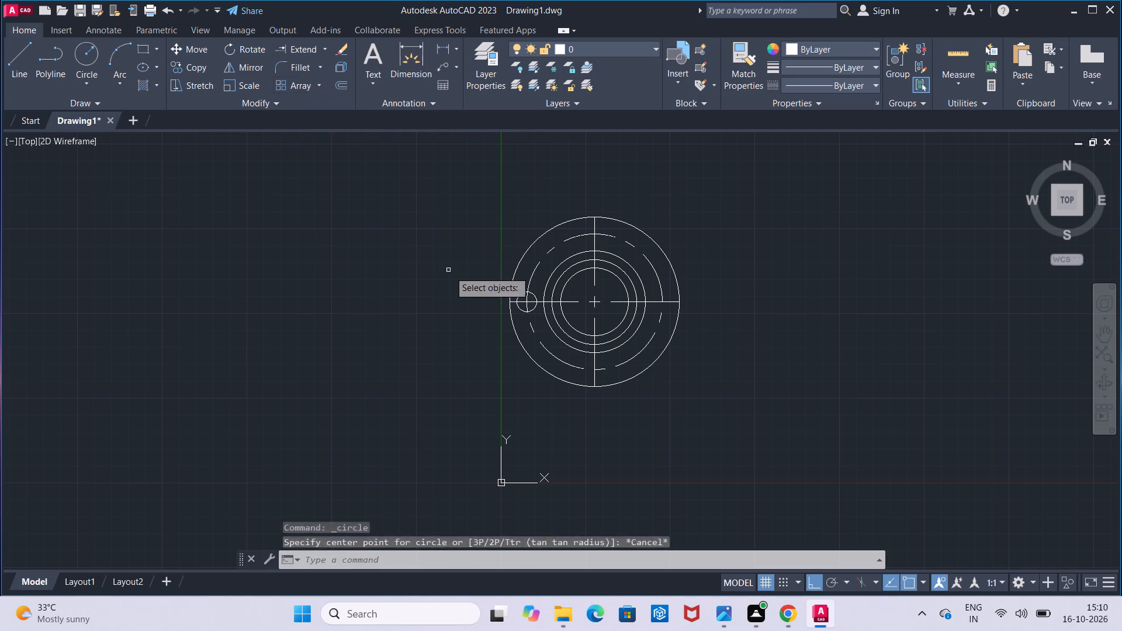
{"action": "left_click", "coordinate": [518, 295]}
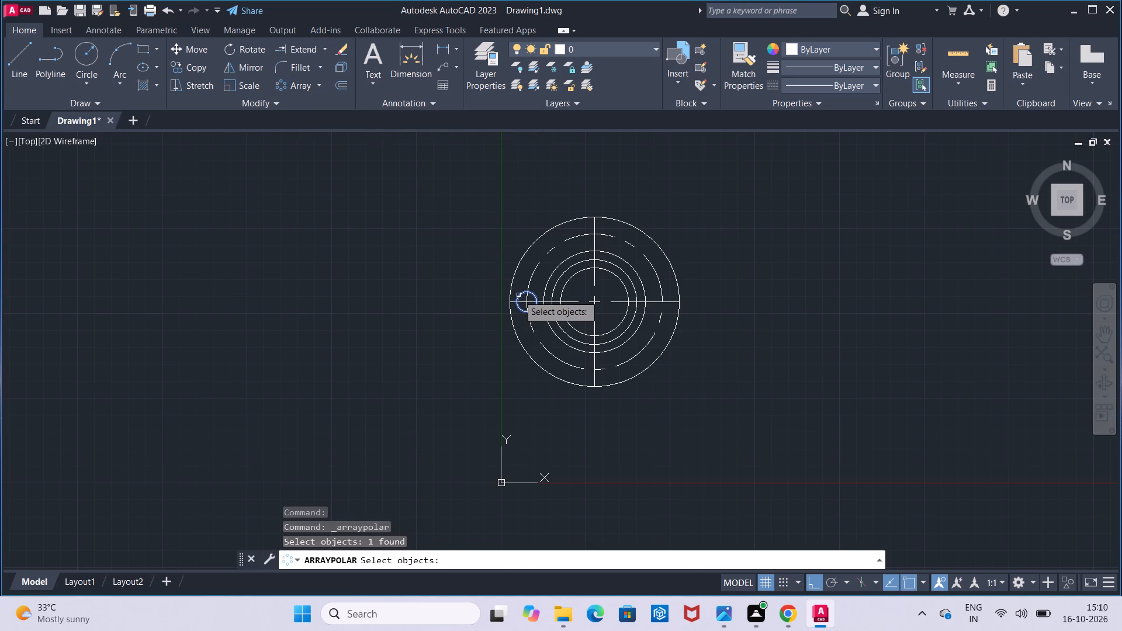
{"action": "key", "text": "Return"}
{"action": "left_click", "coordinate": [598, 301]}
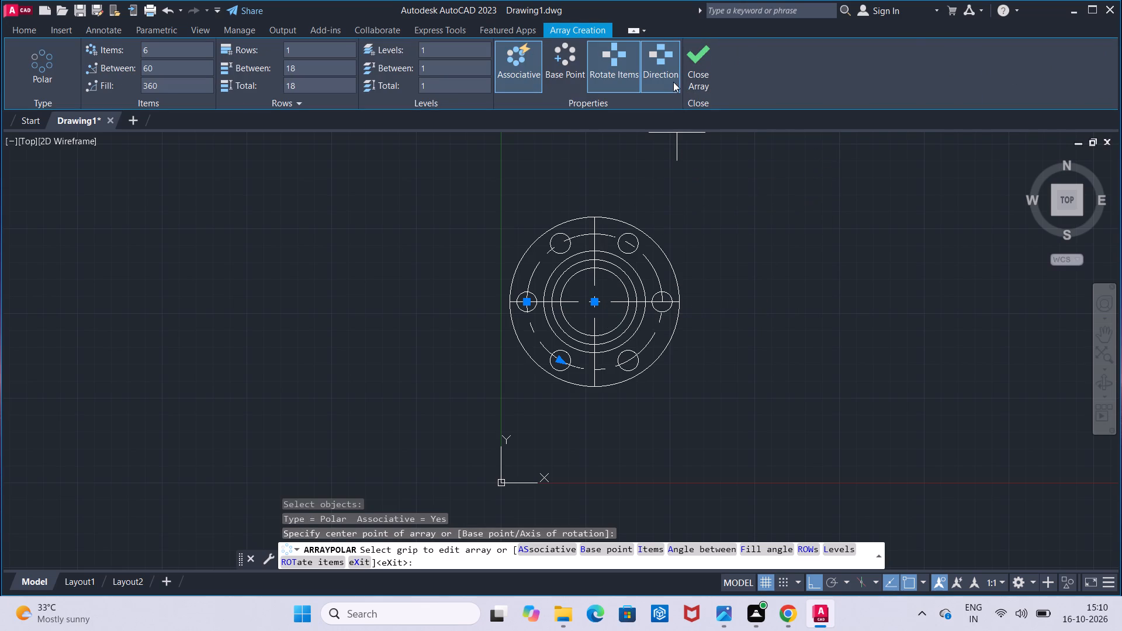
{"action": "left_click", "coordinate": [664, 78]}
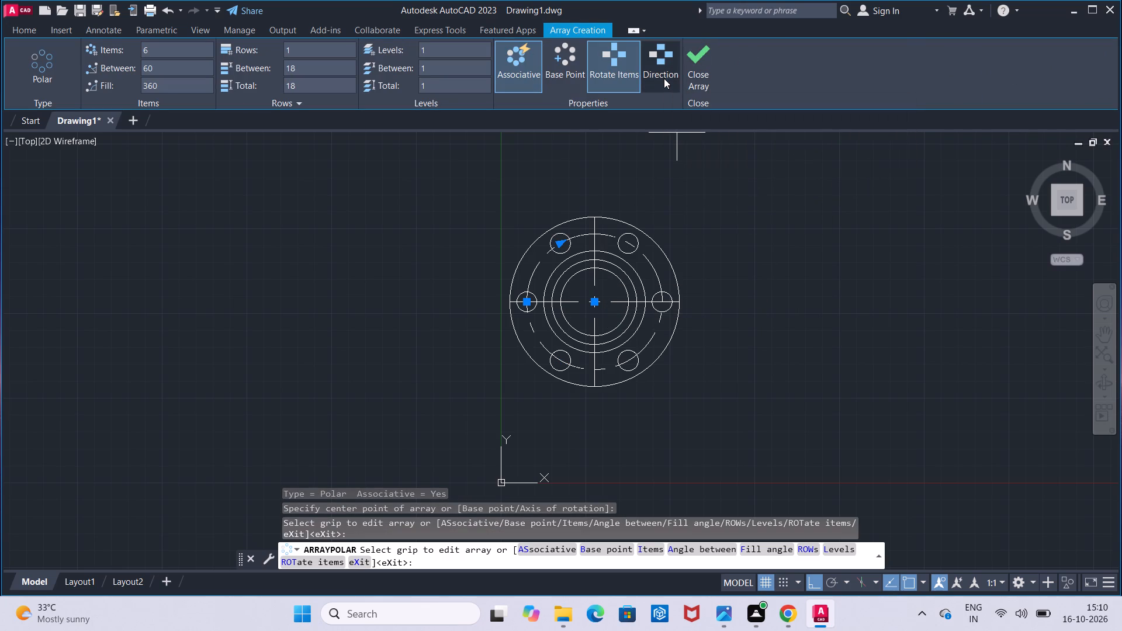
{"action": "left_click", "coordinate": [685, 74]}
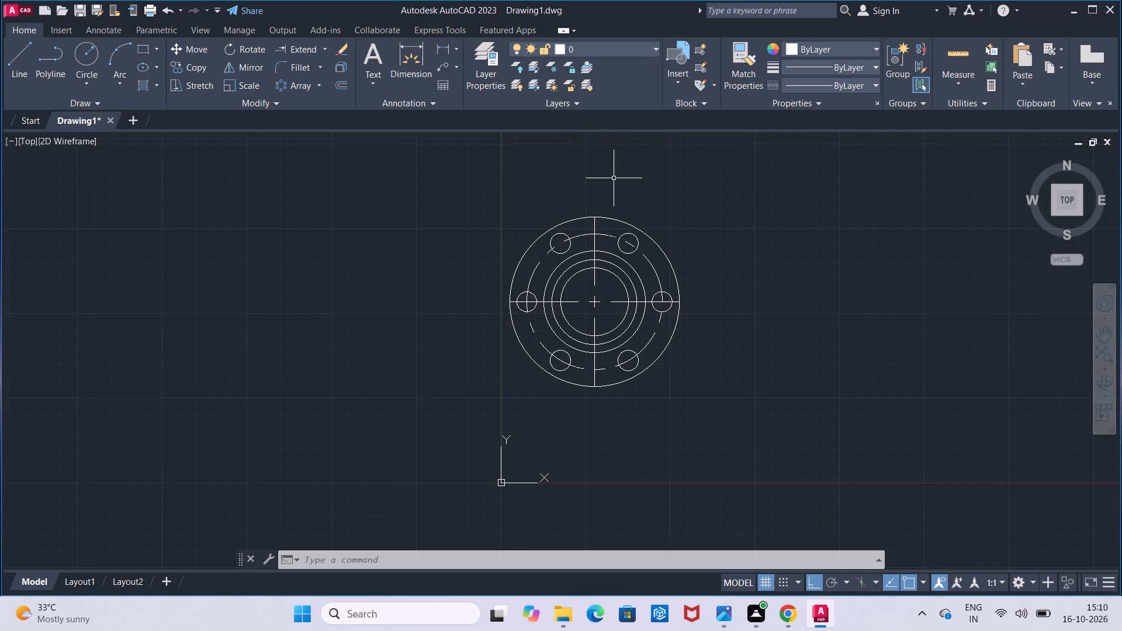
Draw a vertical construction line upward from the top quadrant of the flange's outer circle.
{"action": "scroll", "coordinate": [642, 202], "scroll_direction": "down", "scroll_amount": 1}
{"action": "middle_click_drag", "start_coordinate": [642, 202], "coordinate": [663, 345]}
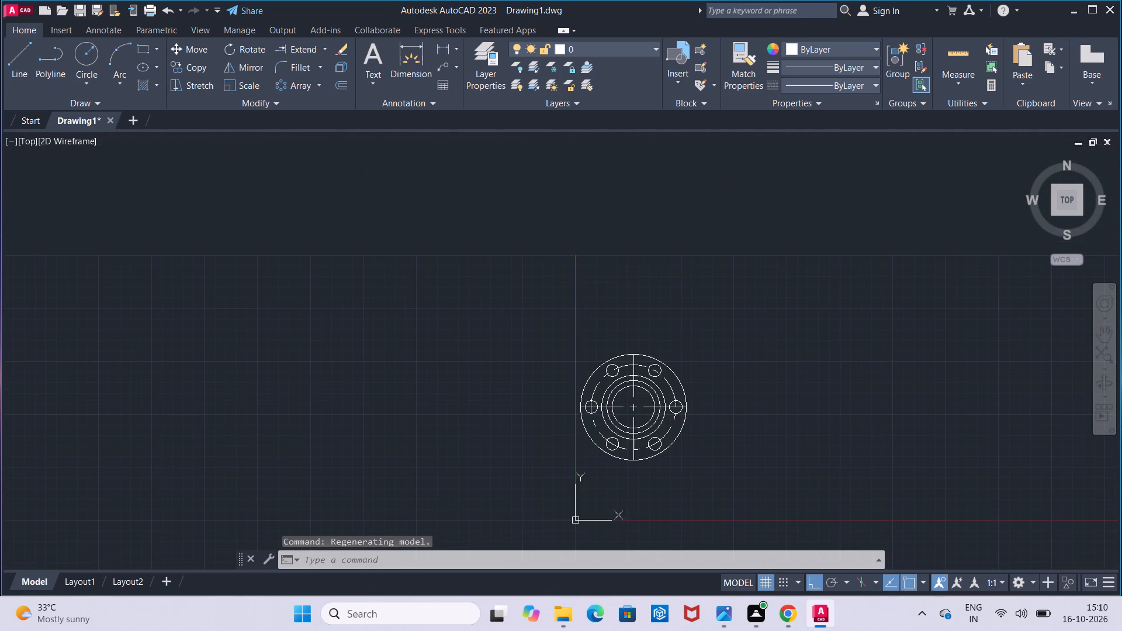
{"action": "middle_click", "coordinate": [663, 345]}
{"action": "scroll", "coordinate": [663, 345], "scroll_direction": "up", "scroll_amount": 1}
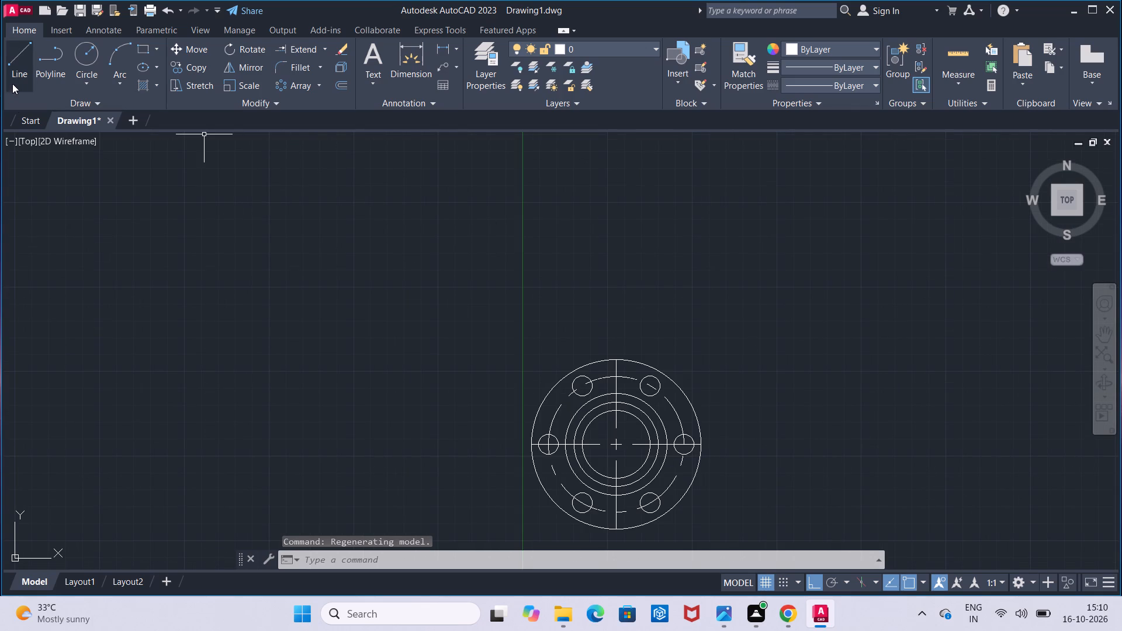
{"action": "left_click", "coordinate": [14, 78]}
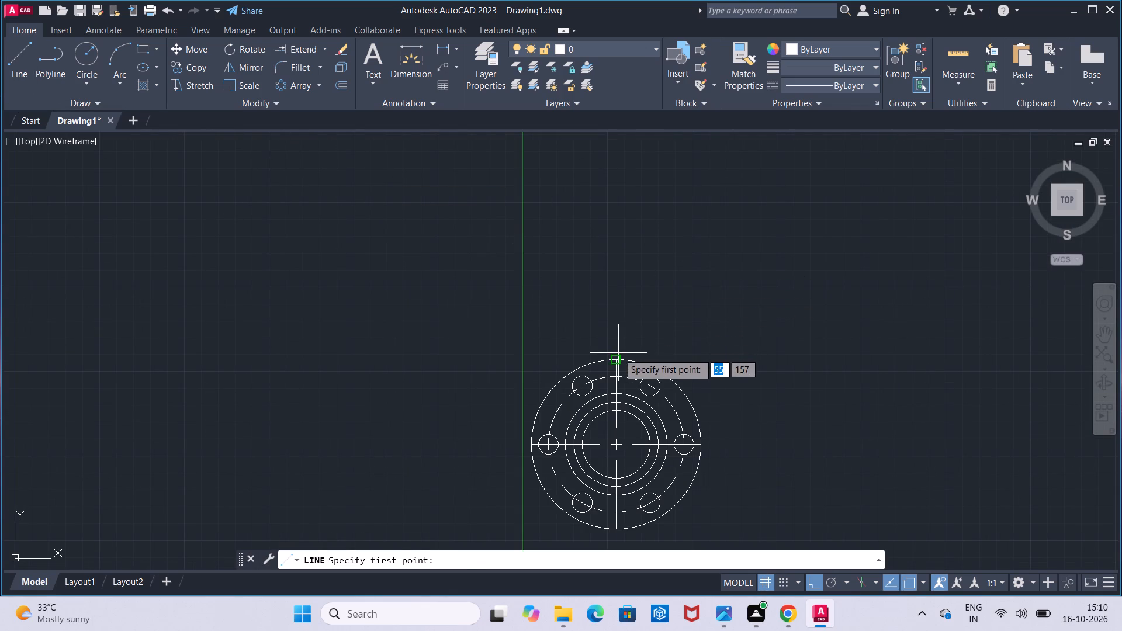
{"action": "left_click", "coordinate": [618, 353]}
{"action": "left_click", "coordinate": [621, 287]}
{"action": "key", "text": "Escape"}
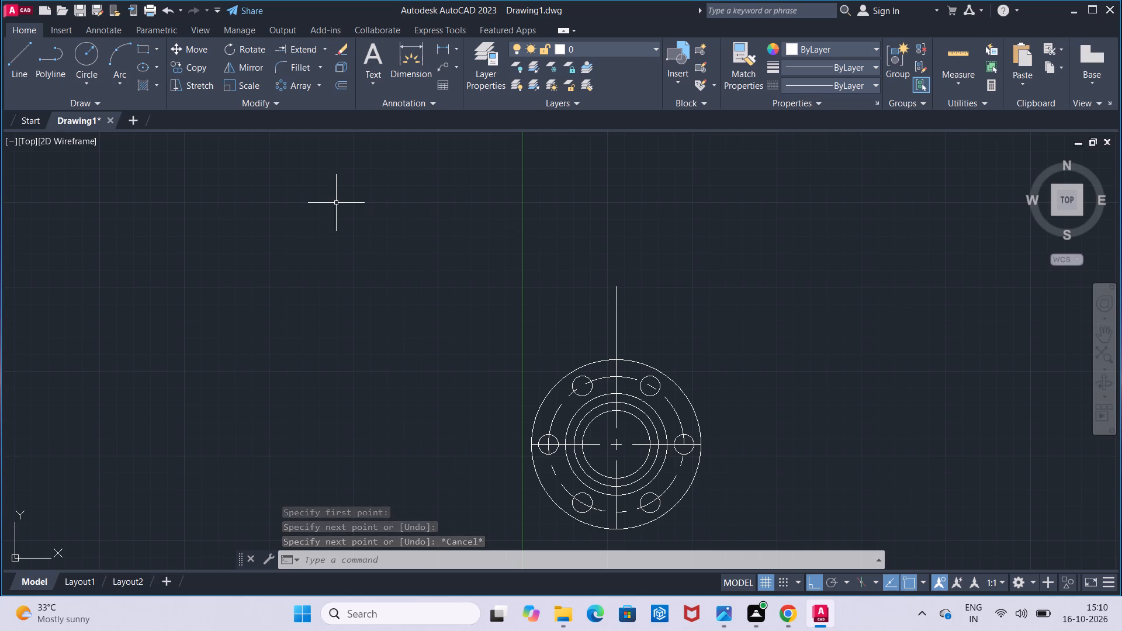
Draw two horizontal lines, each 30 long, to the left and right from the construction line's upper end.
{"action": "left_click", "coordinate": [19, 58]}
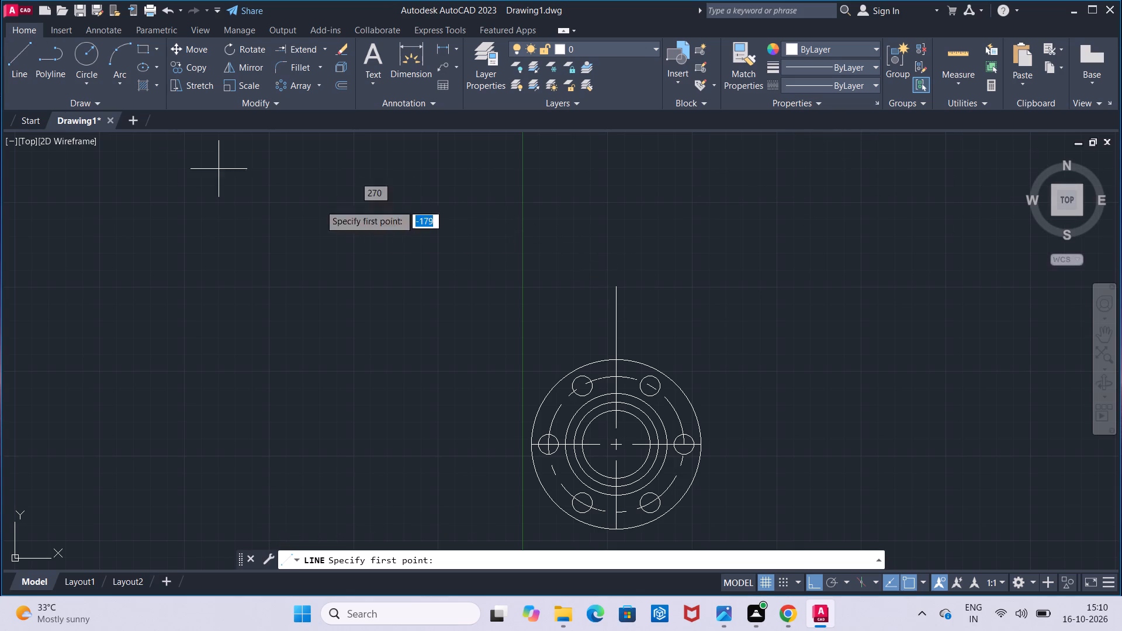
{"action": "left_click", "coordinate": [619, 286]}
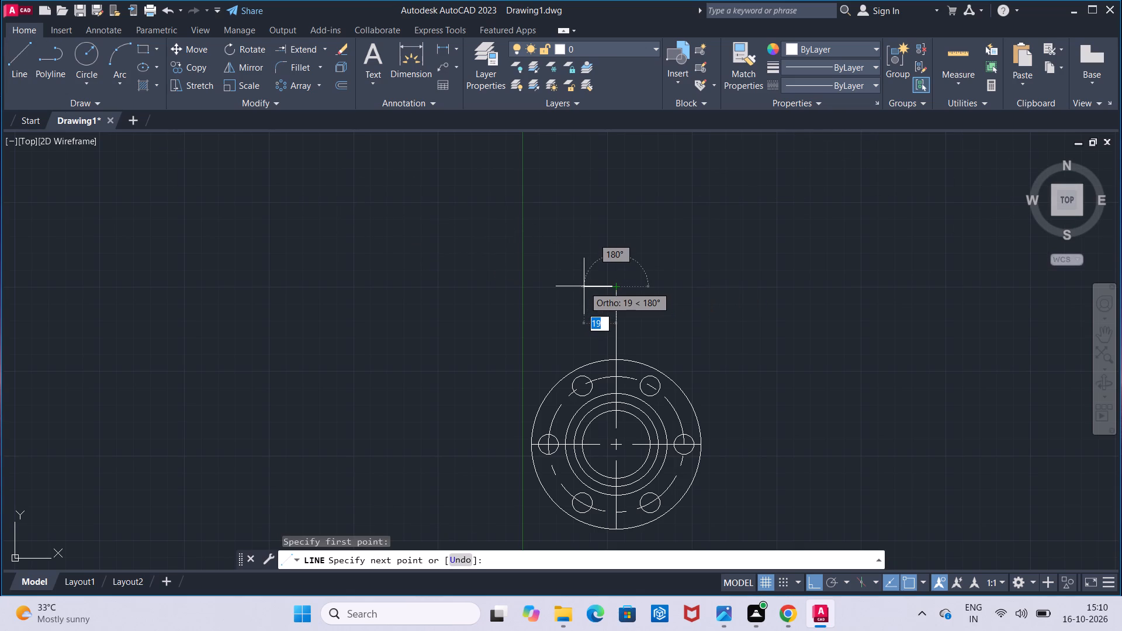
{"action": "type", "text": "30"}
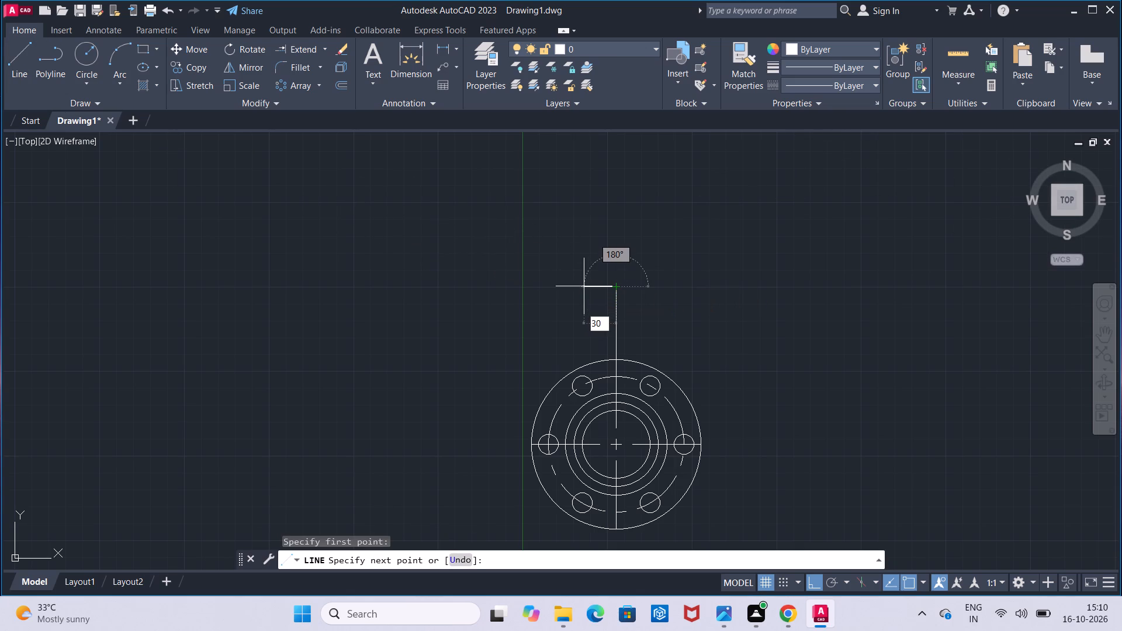
{"action": "key", "text": "Return"}
{"action": "key", "text": "Escape"}
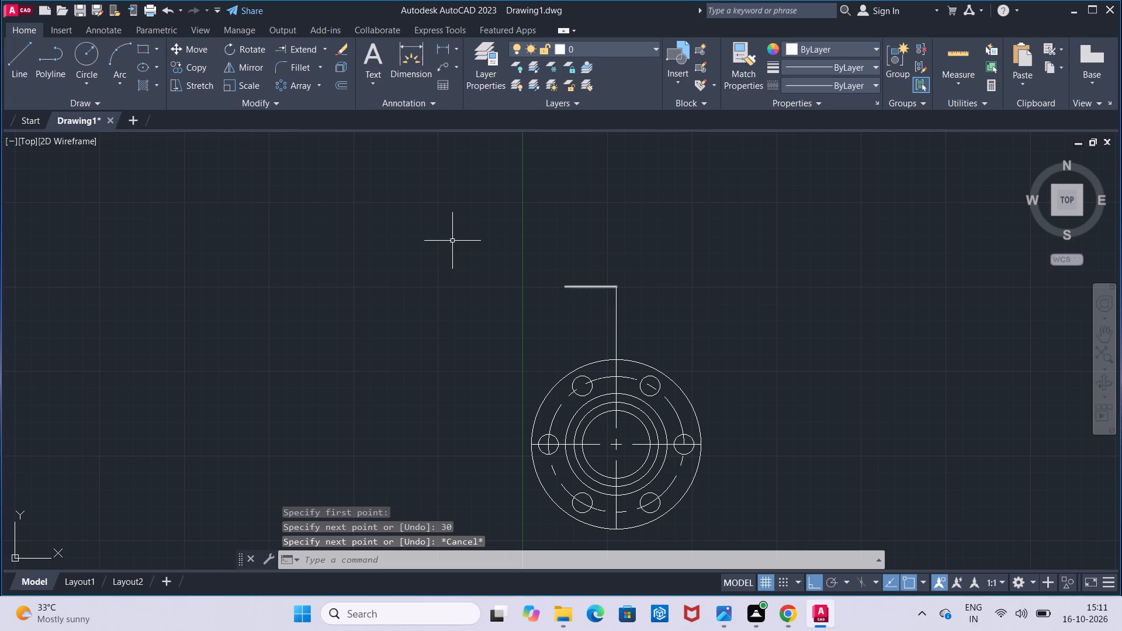
{"action": "left_click", "coordinate": [25, 71]}
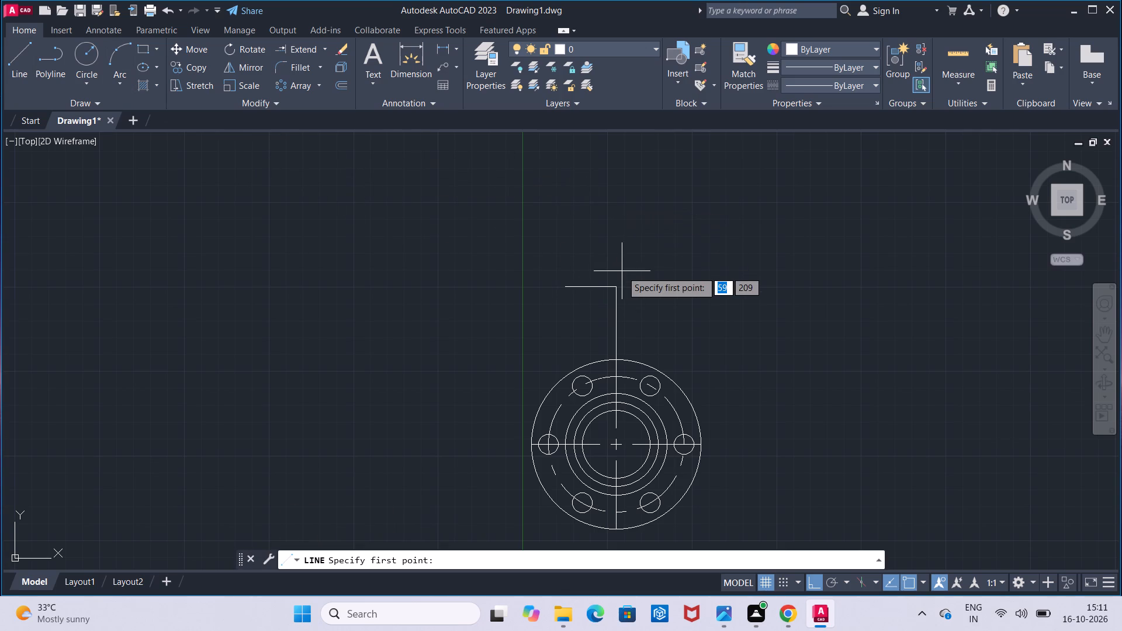
{"action": "left_click_drag", "start_coordinate": [617, 289], "coordinate": [617, 296]}
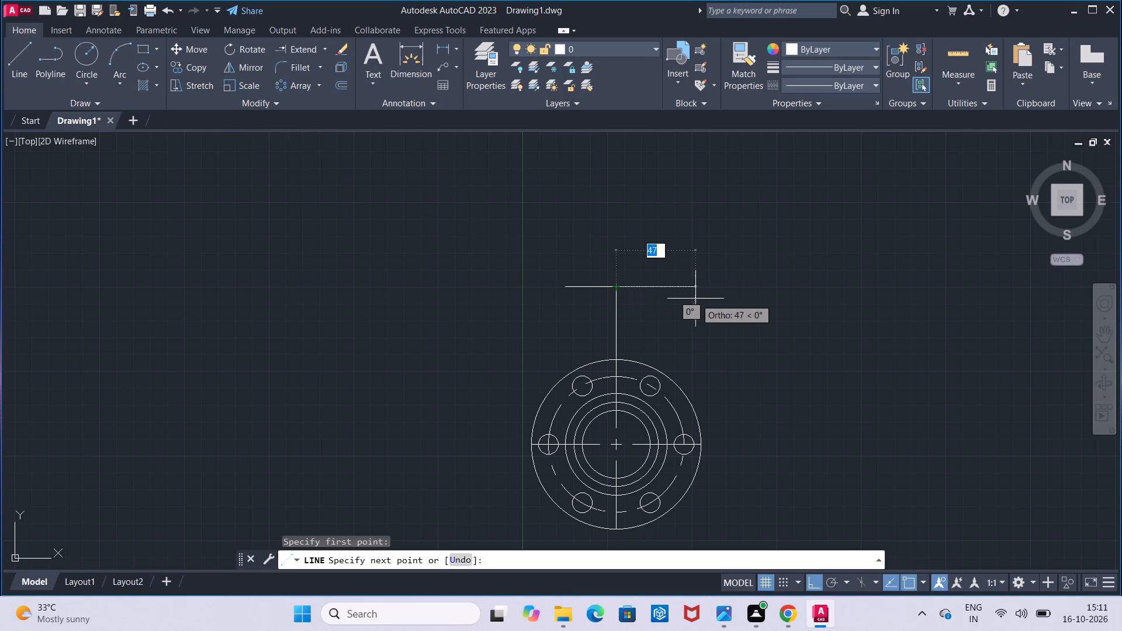
{"action": "type", "text": "30"}
{"action": "key", "text": "Return"}
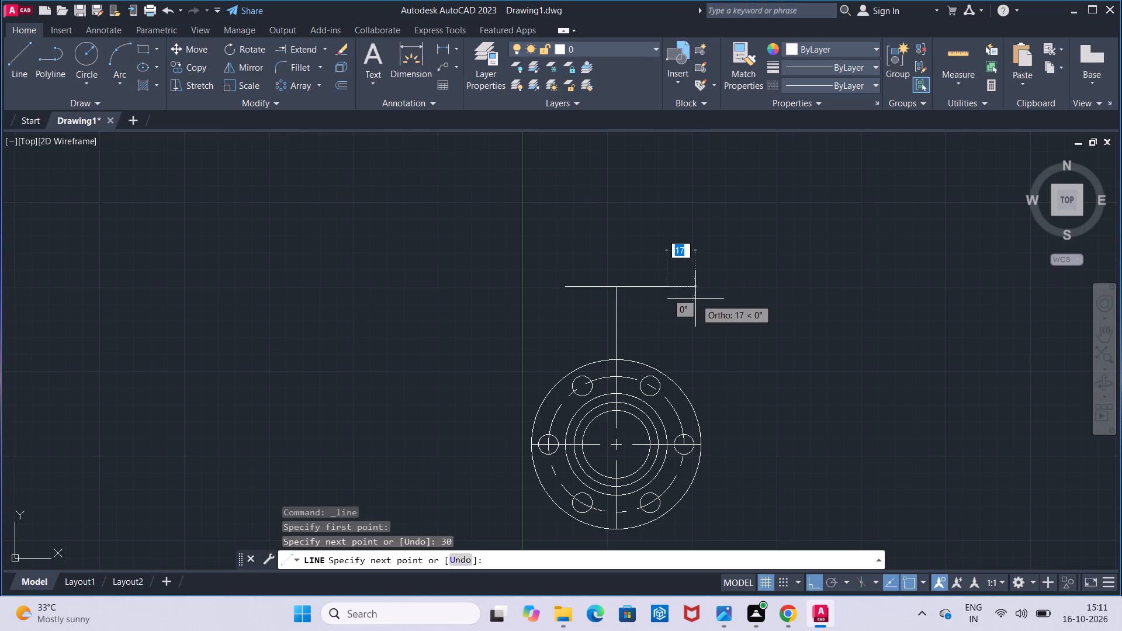
{"action": "key", "text": "Escape"}
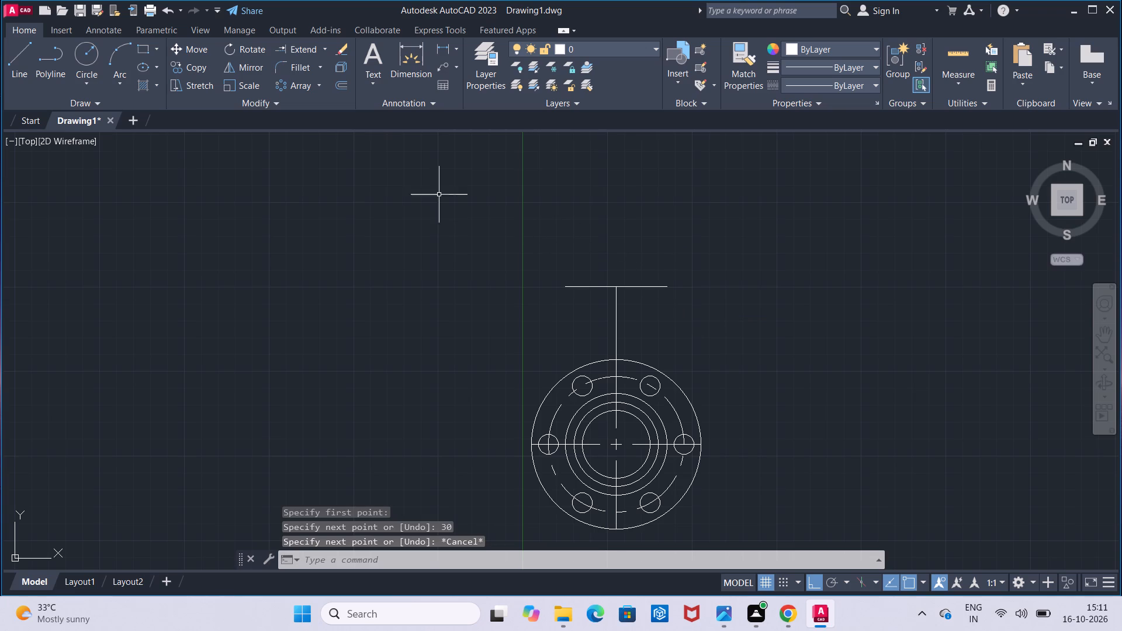
Trim away the vertical construction line between the outer circle and the horizontal lines.
{"action": "left_click", "coordinate": [327, 51]}
{"action": "left_click", "coordinate": [330, 71]}
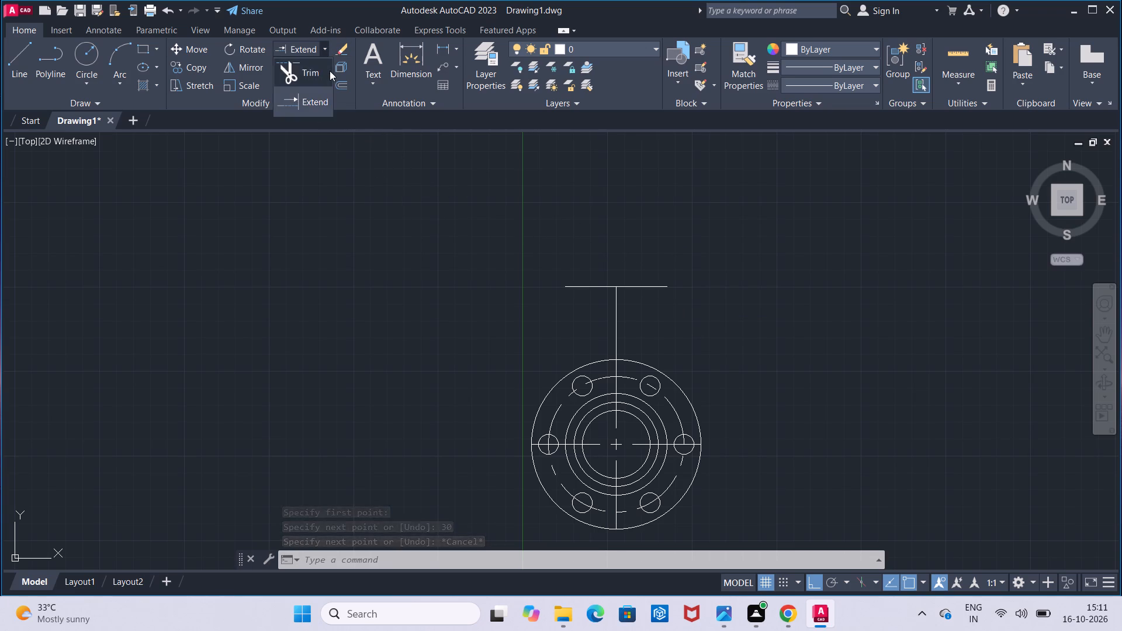
{"action": "left_click_drag", "start_coordinate": [557, 309], "coordinate": [659, 319]}
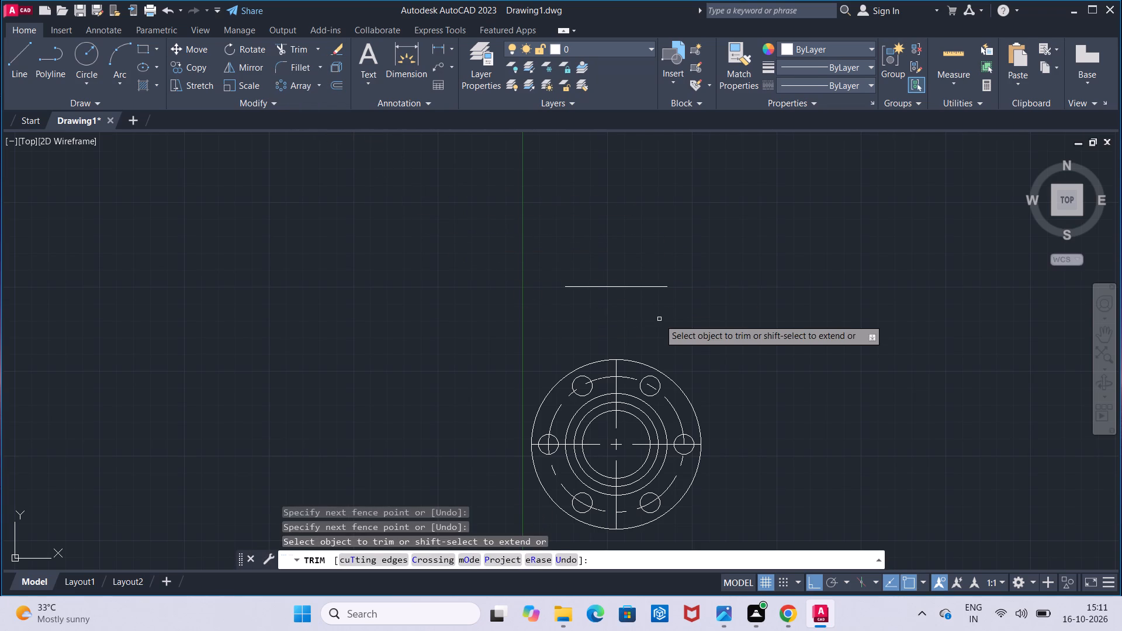
{"action": "key", "text": "Escape"}
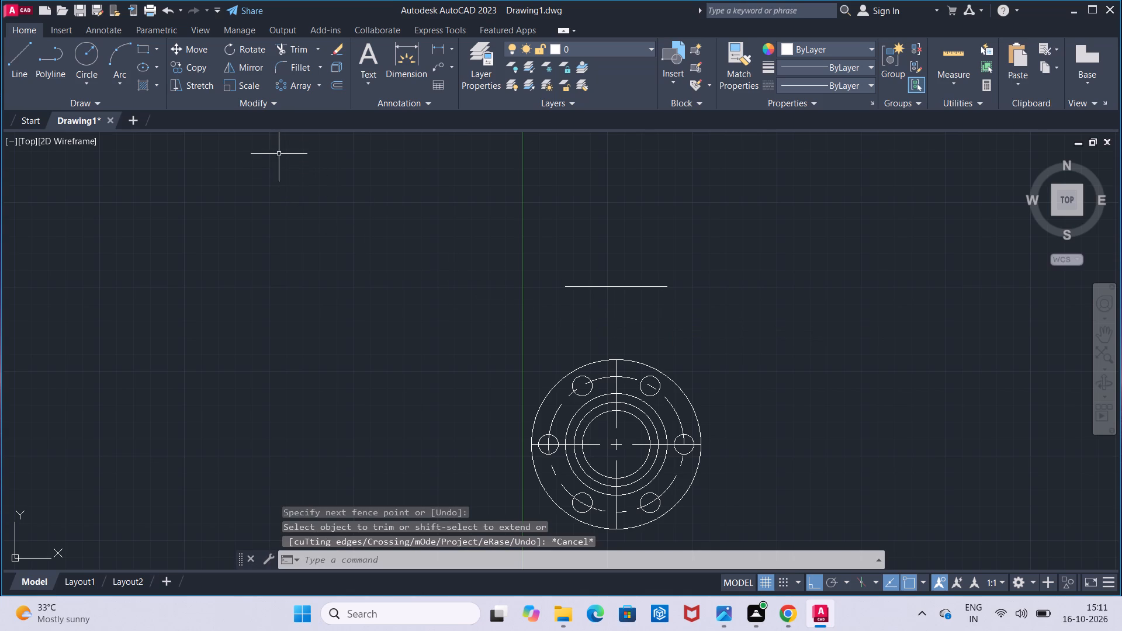
Complete a rectangle on the horizontal base line, going 35 up from its left end, 60 across and back down to its right end.
{"action": "left_click", "coordinate": [27, 57]}
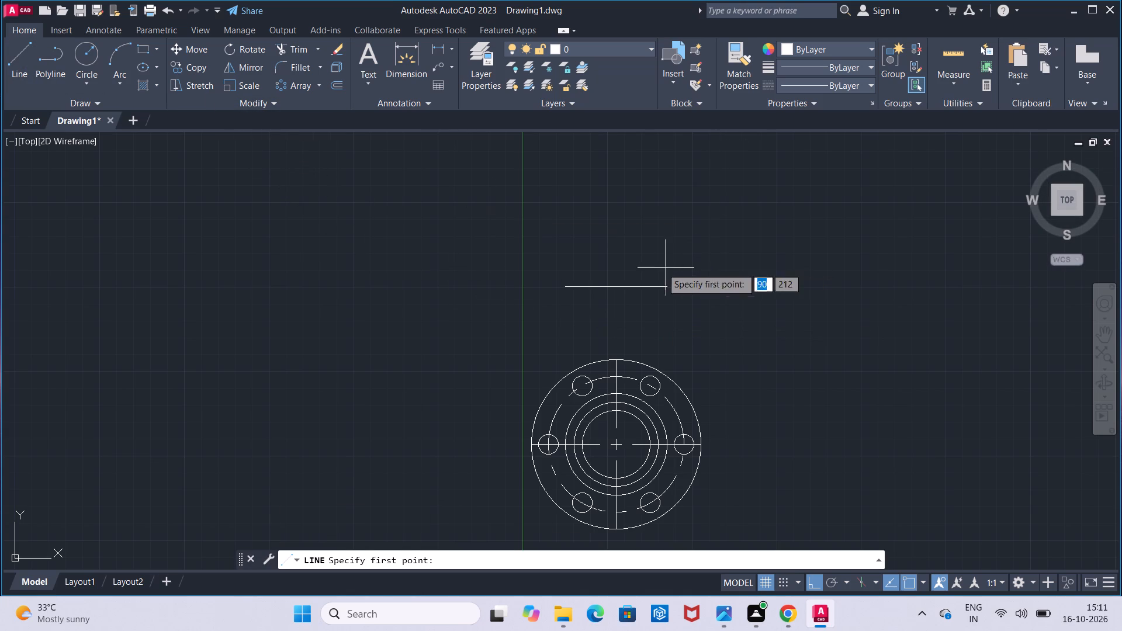
{"action": "left_click", "coordinate": [565, 281]}
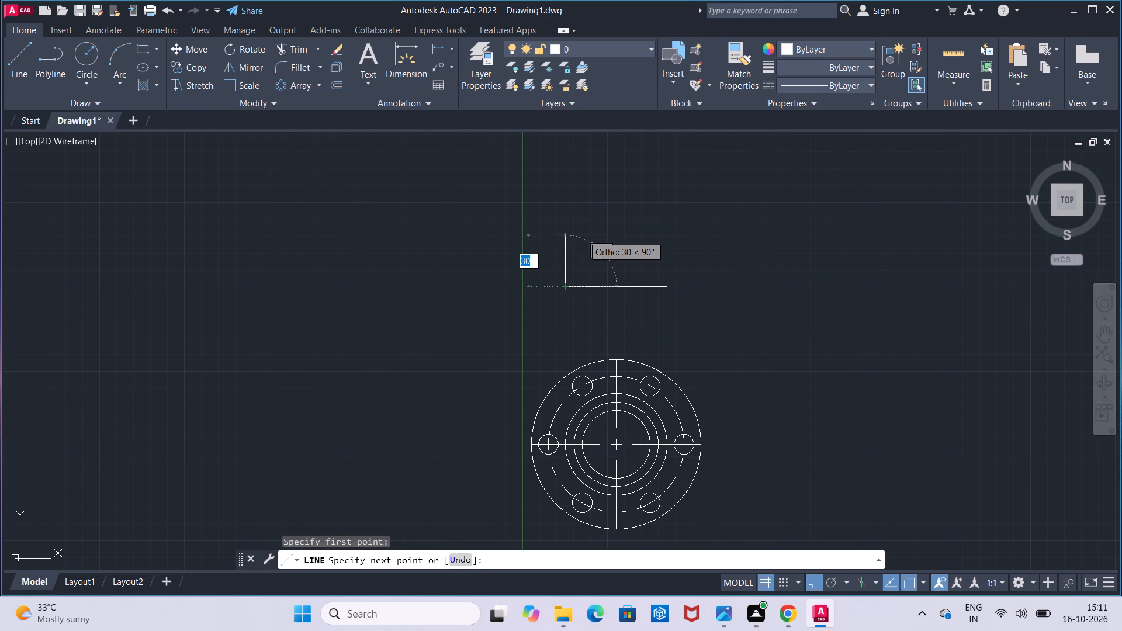
{"action": "type", "text": "35"}
{"action": "key", "text": "Return"}
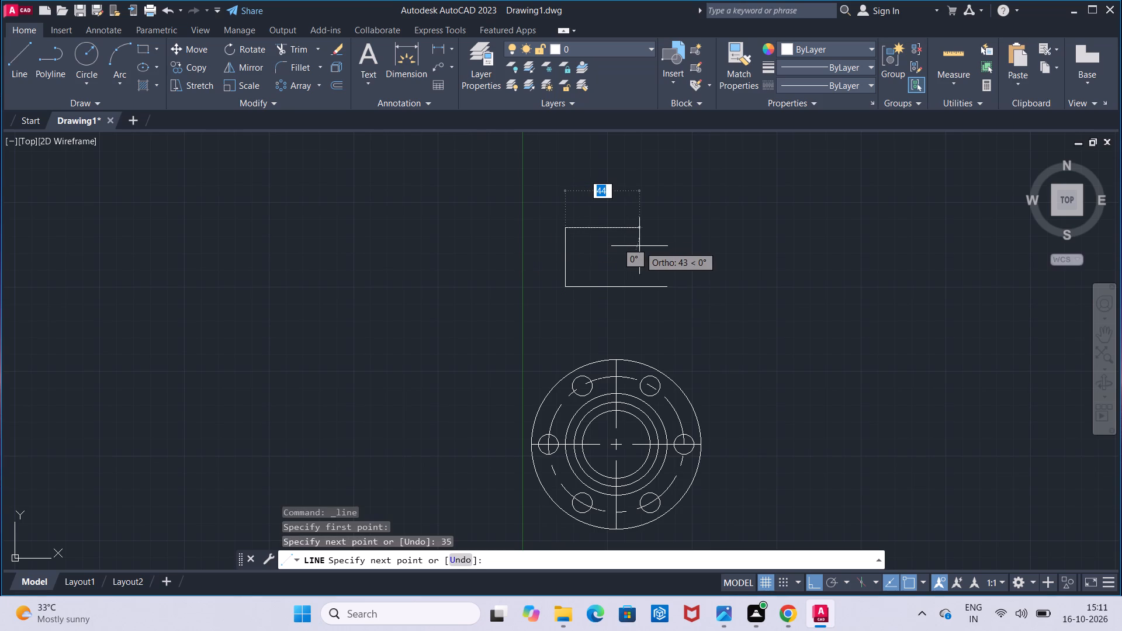
{"action": "type", "text": "60"}
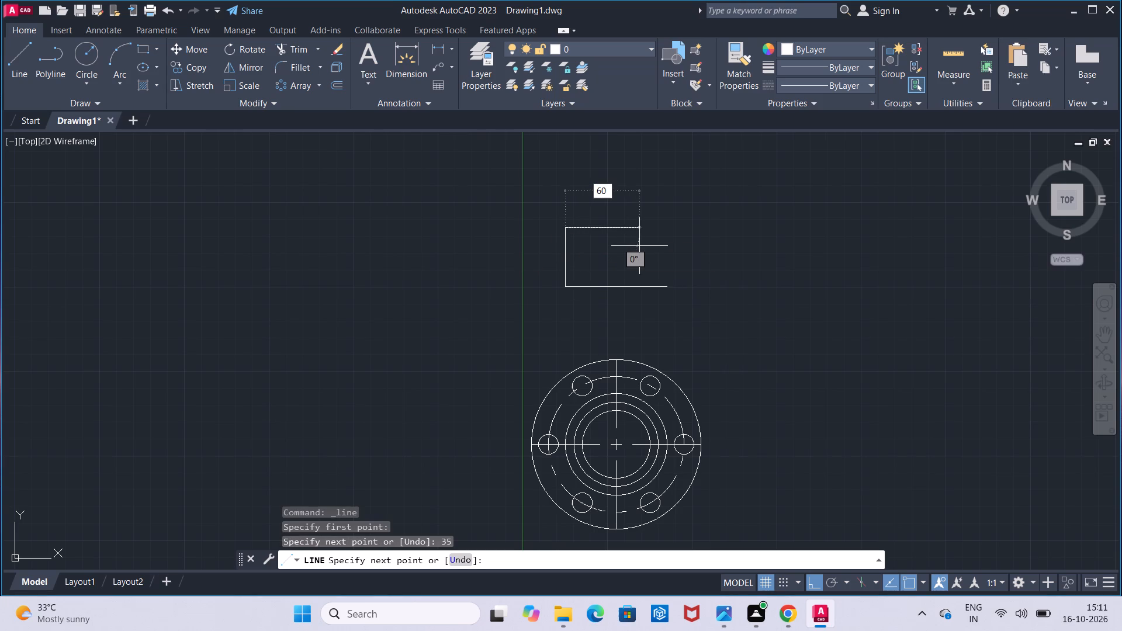
{"action": "key", "text": "Return"}
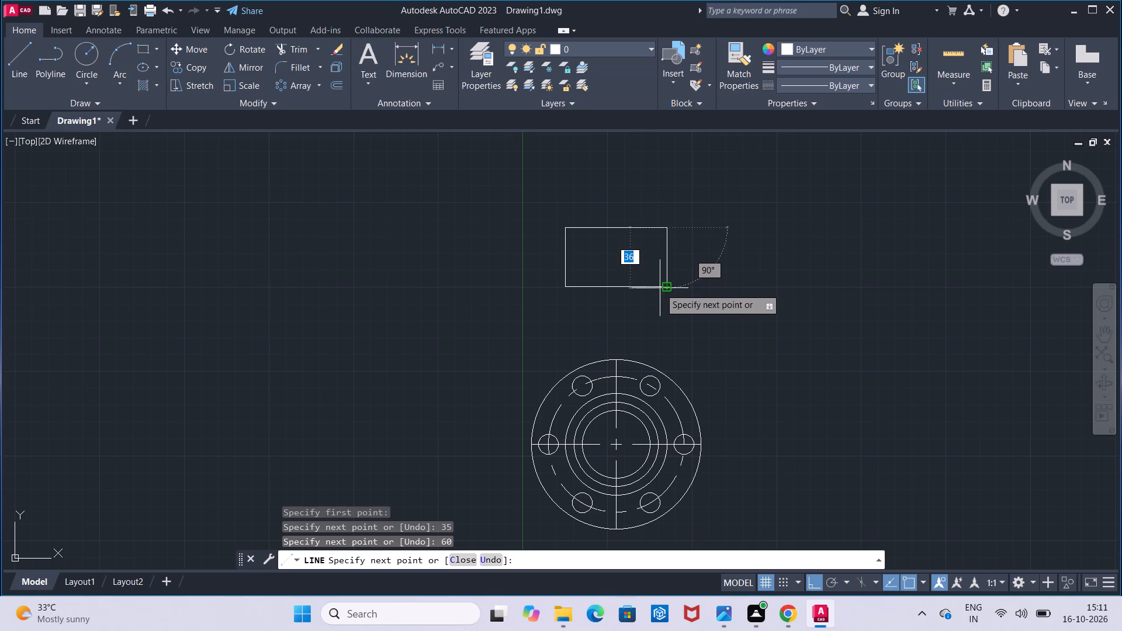
{"action": "left_click", "coordinate": [664, 288]}
{"action": "key", "text": "Escape"}
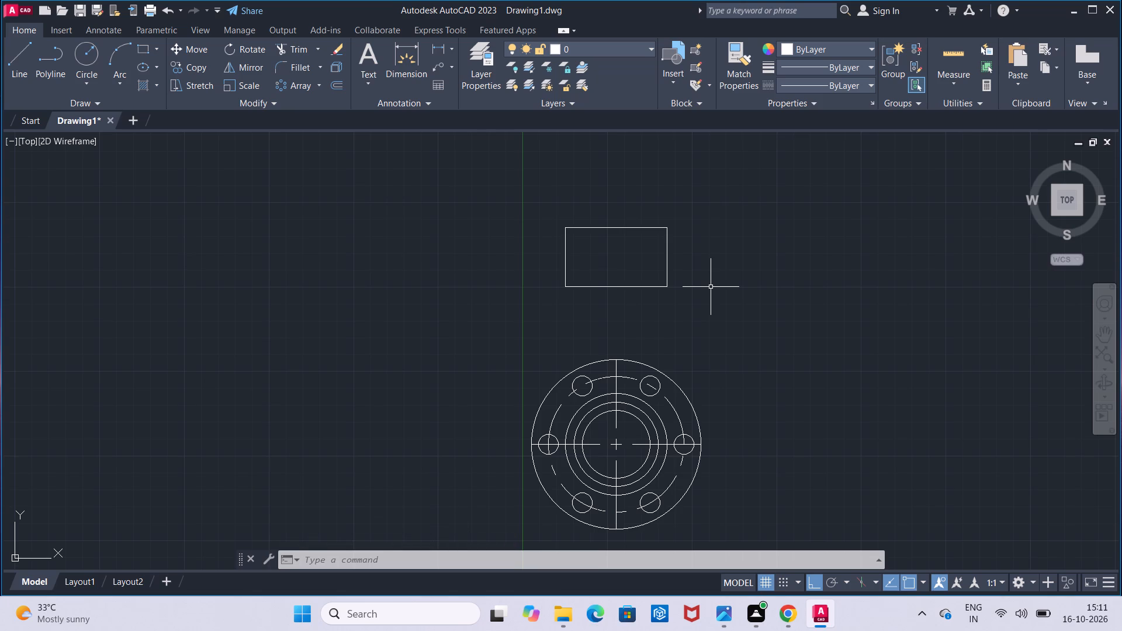
Add a linear dimension of 5 along the rectangle's top edge, starting from its top-left corner and placed just below that edge.
{"action": "middle_click_drag", "start_coordinate": [725, 263], "coordinate": [724, 293]}
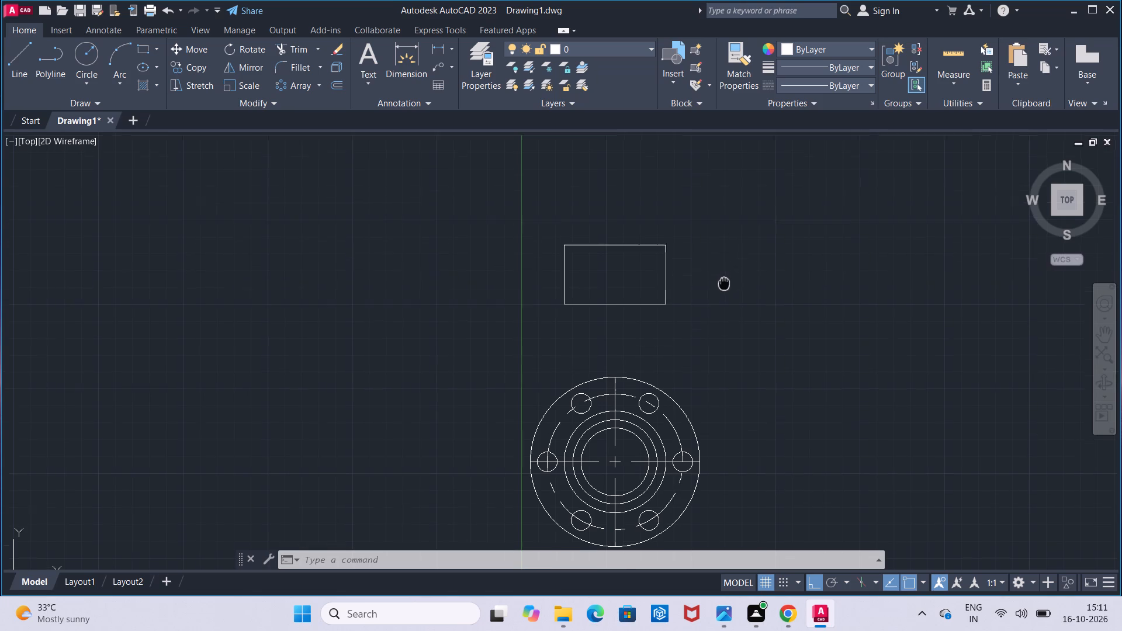
{"action": "middle_click_drag", "start_coordinate": [724, 293], "coordinate": [726, 317]}
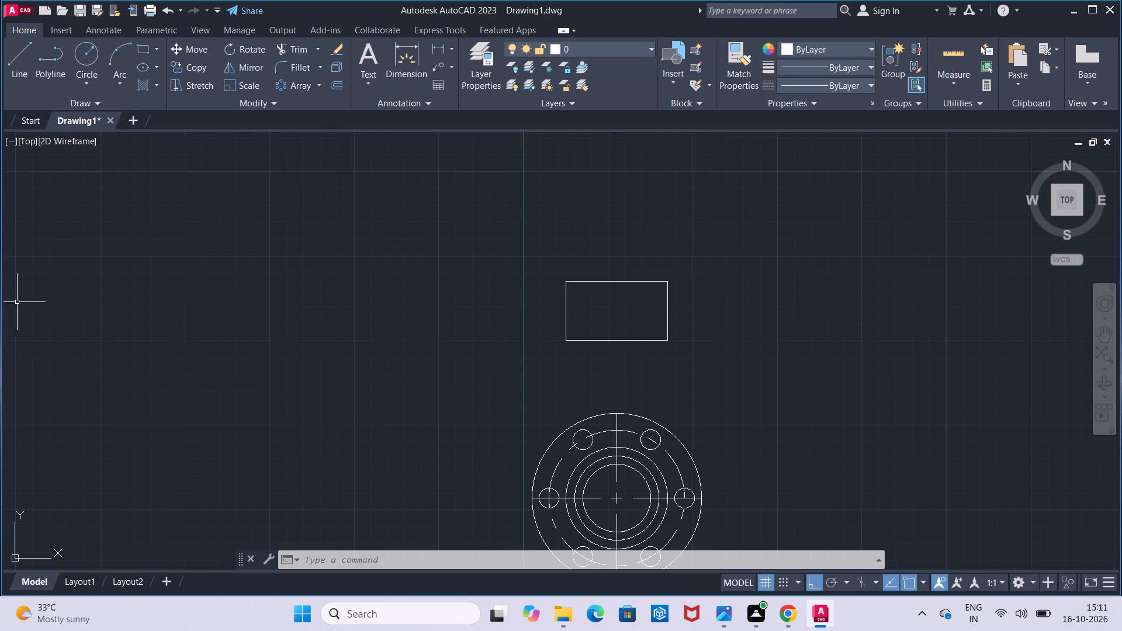
{"action": "left_click", "coordinate": [27, 76]}
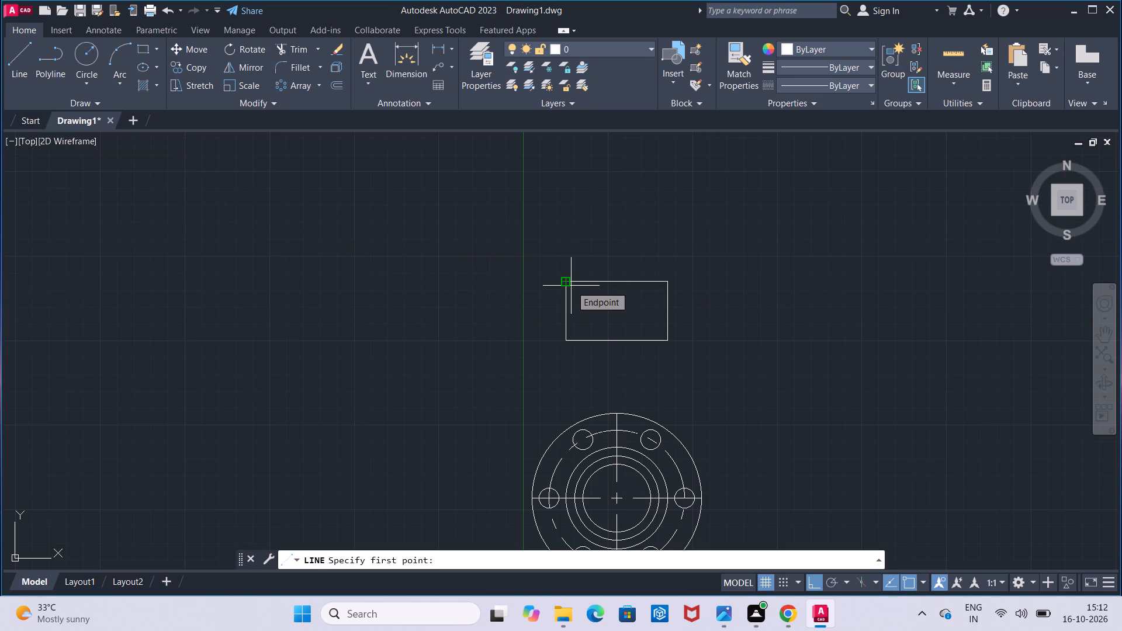
{"action": "key", "text": "Escape"}
{"action": "left_click", "coordinate": [439, 54]}
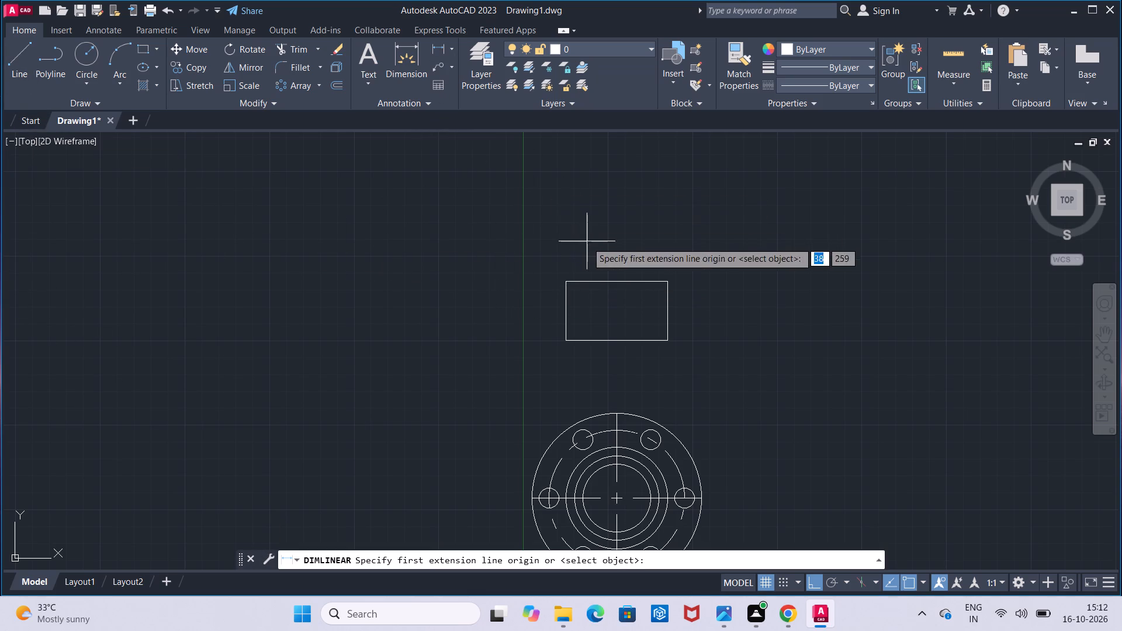
{"action": "left_click", "coordinate": [568, 277]}
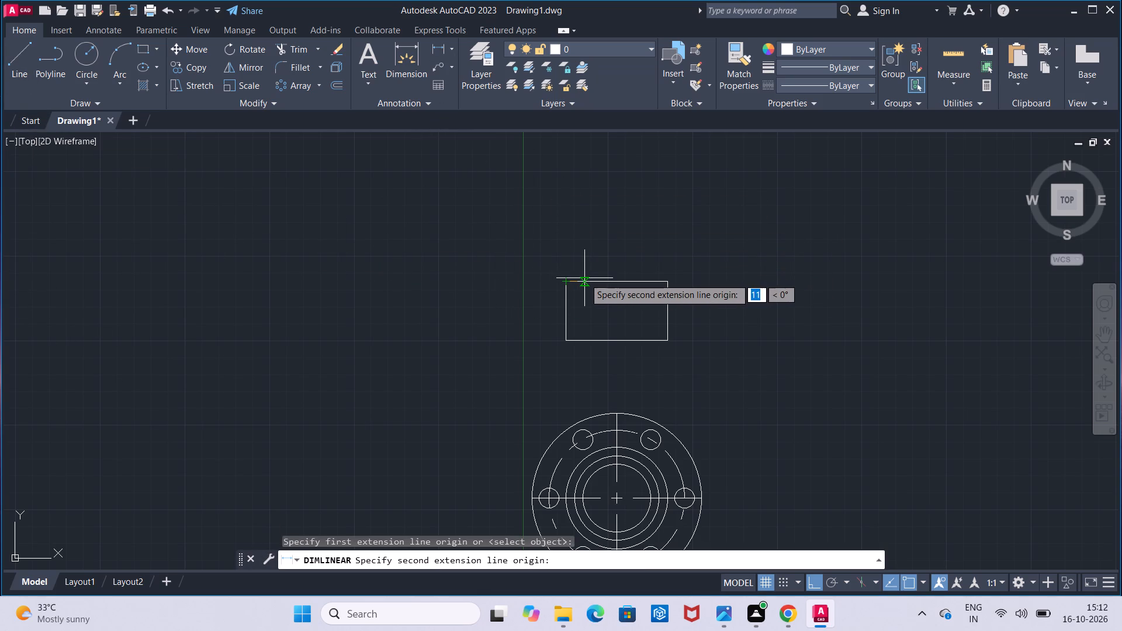
{"action": "key", "text": "5"}
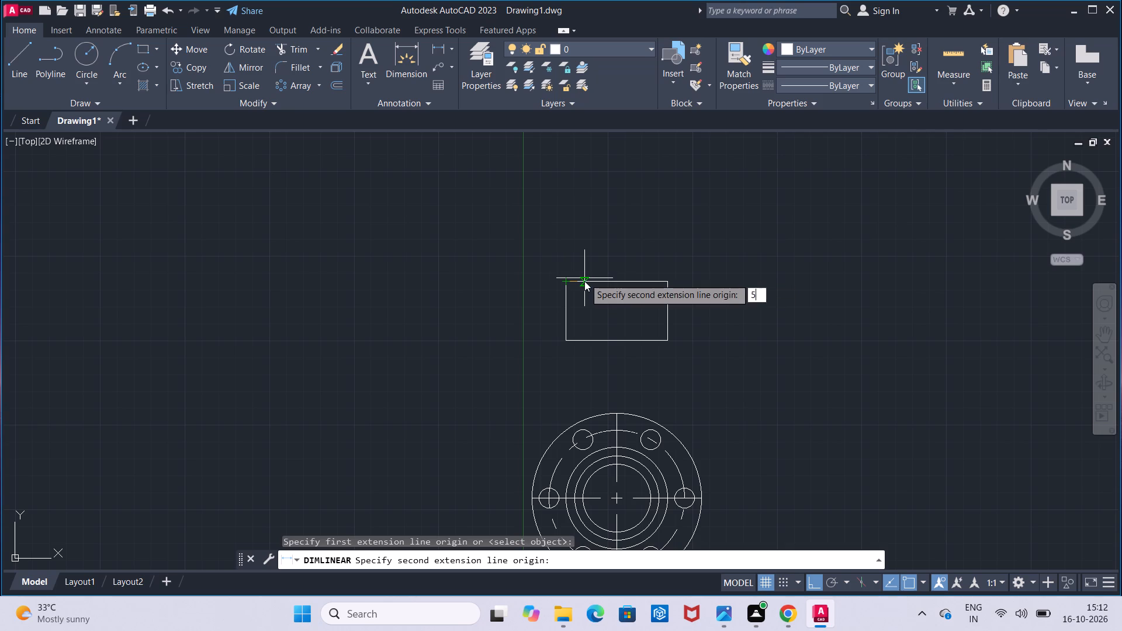
{"action": "key", "text": "Return"}
{"action": "left_click", "coordinate": [585, 301]}
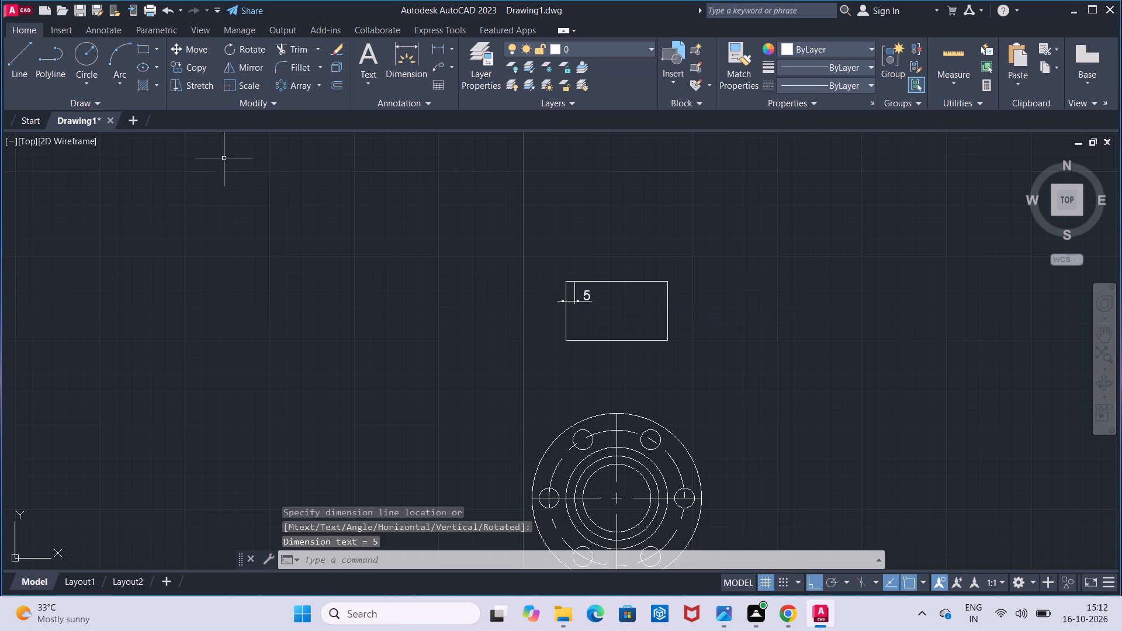
Draw a short vertical line from the dimension's inner arrow point up to the rectangle's top edge, along the extension line.
{"action": "left_click", "coordinate": [11, 74]}
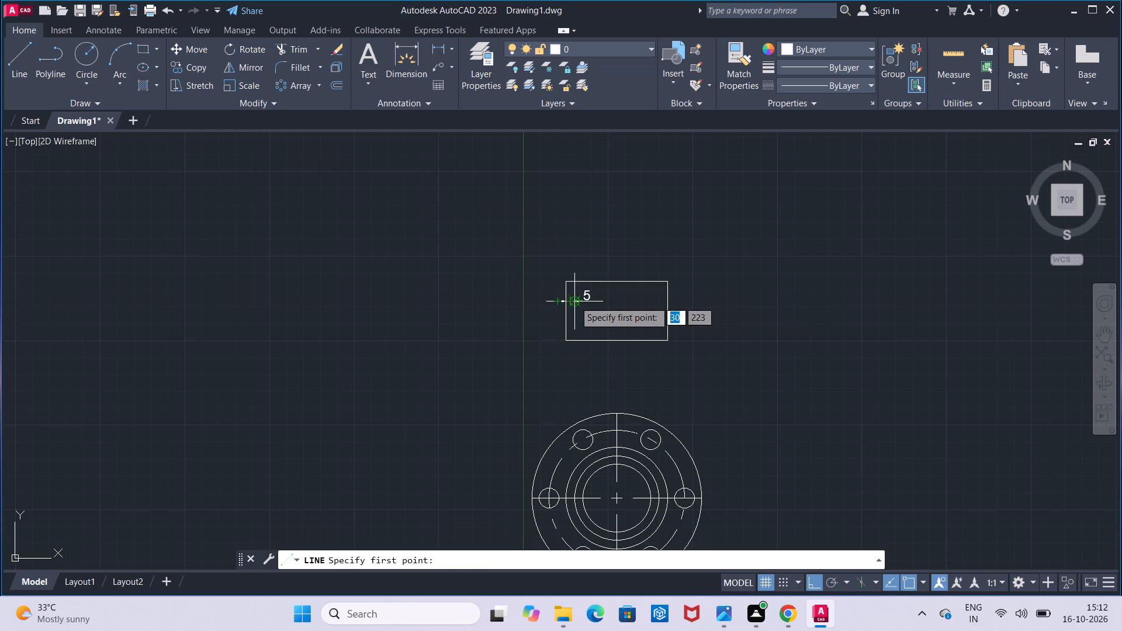
{"action": "left_click", "coordinate": [574, 301]}
{"action": "left_click", "coordinate": [575, 279]}
{"action": "key", "text": "Escape"}
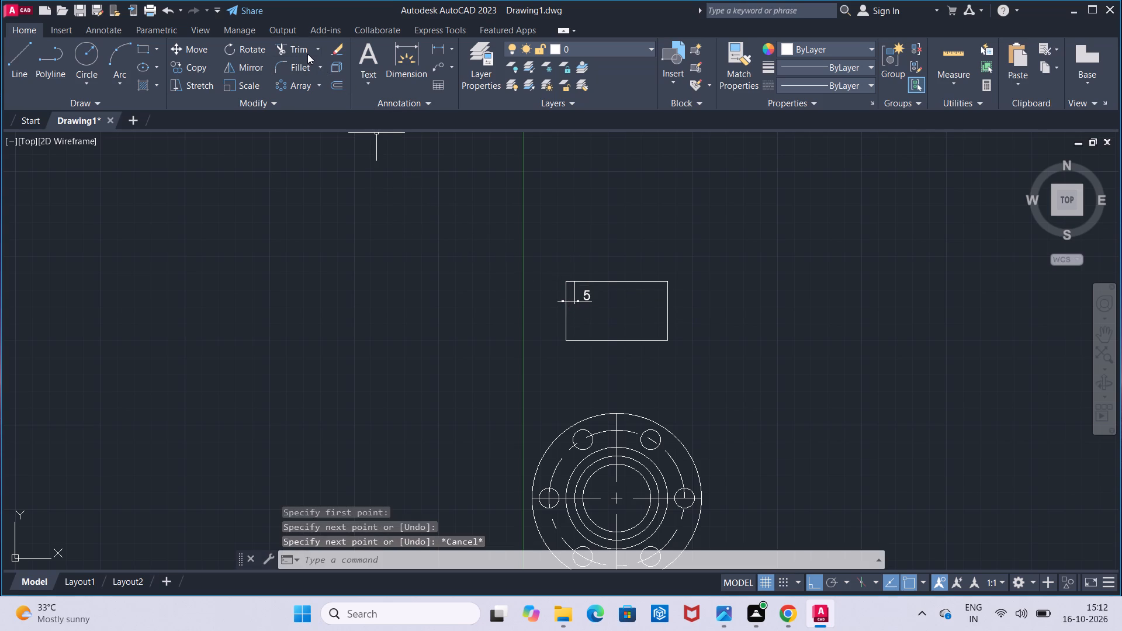
Remove the linear dimension of 5 near the rectangle's top-left corner using Trim.
{"action": "left_click", "coordinate": [307, 54]}
{"action": "left_click", "coordinate": [585, 300]}
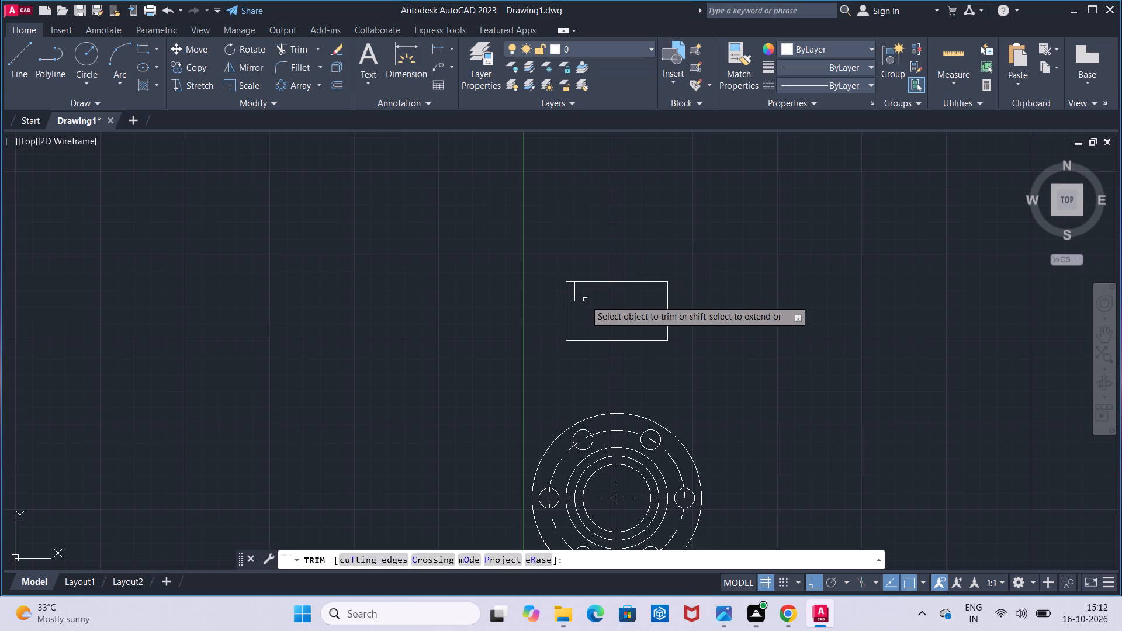
{"action": "key", "text": "Escape"}
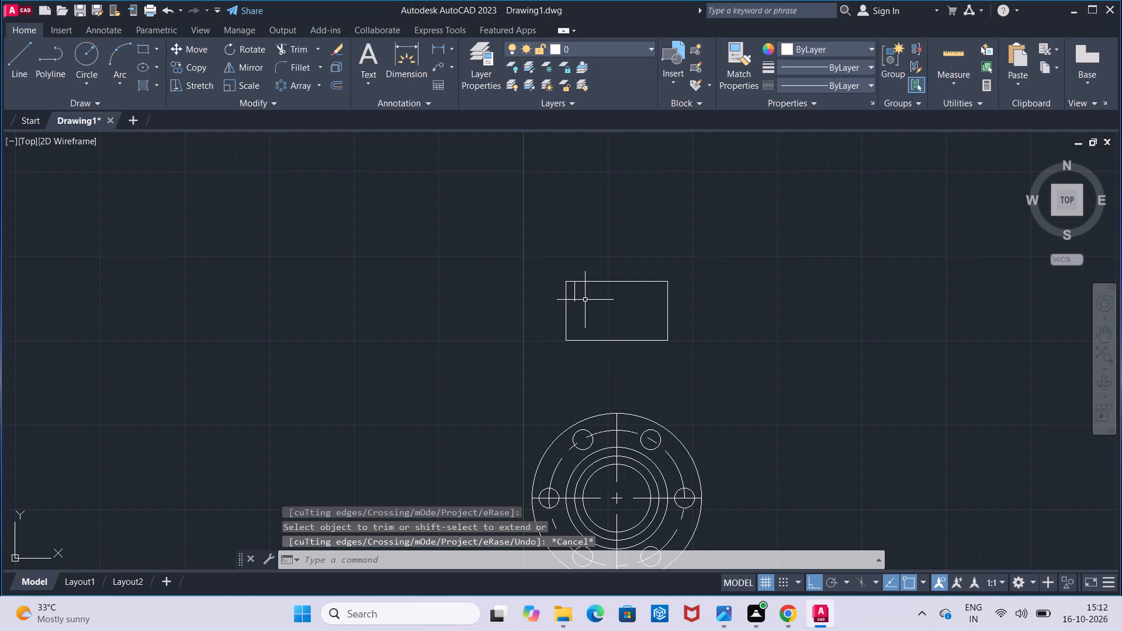
Draw a vertical line 45 long upward from where the short vertical line meets the rectangle's top edge.
{"action": "left_click", "coordinate": [27, 70]}
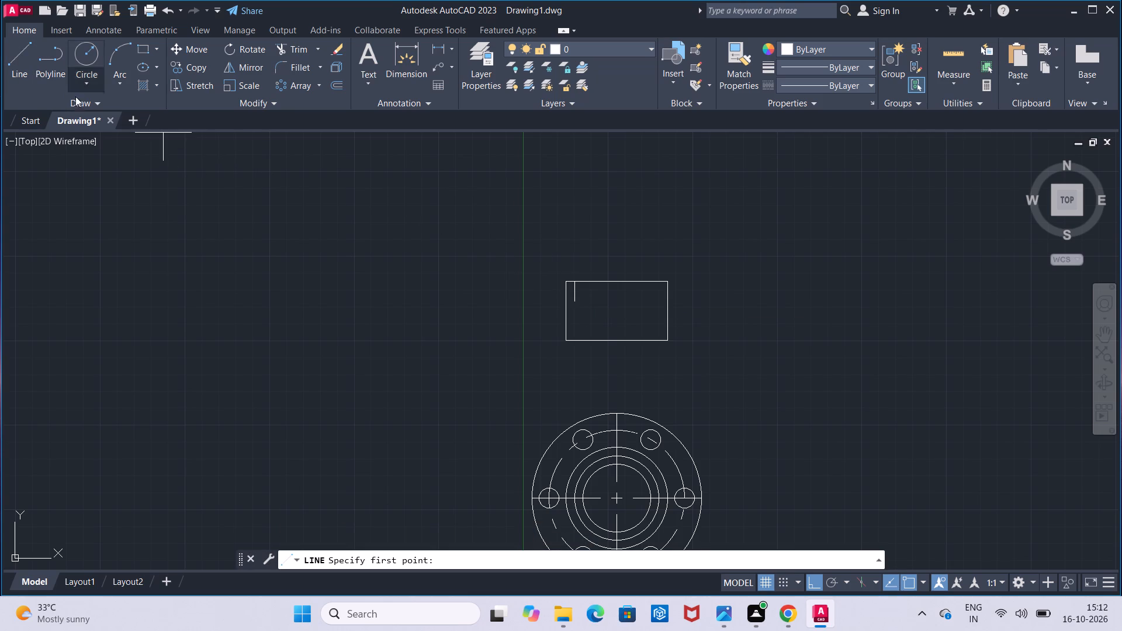
{"action": "left_click", "coordinate": [577, 280]}
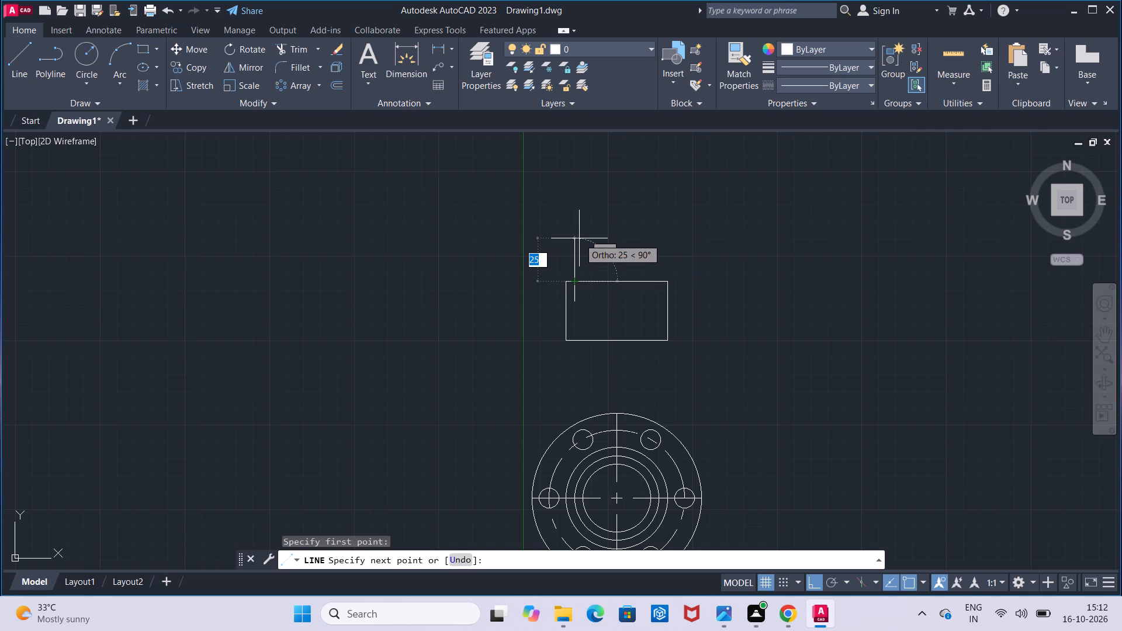
{"action": "type", "text": "45"}
{"action": "key", "text": "Return"}
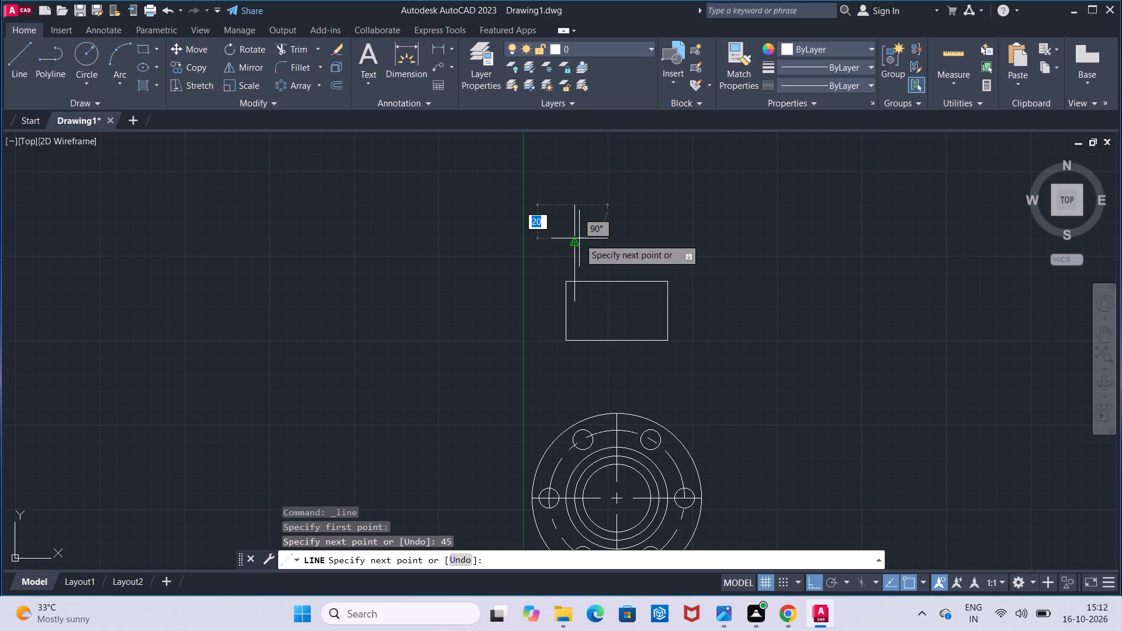
{"action": "key", "text": "Escape"}
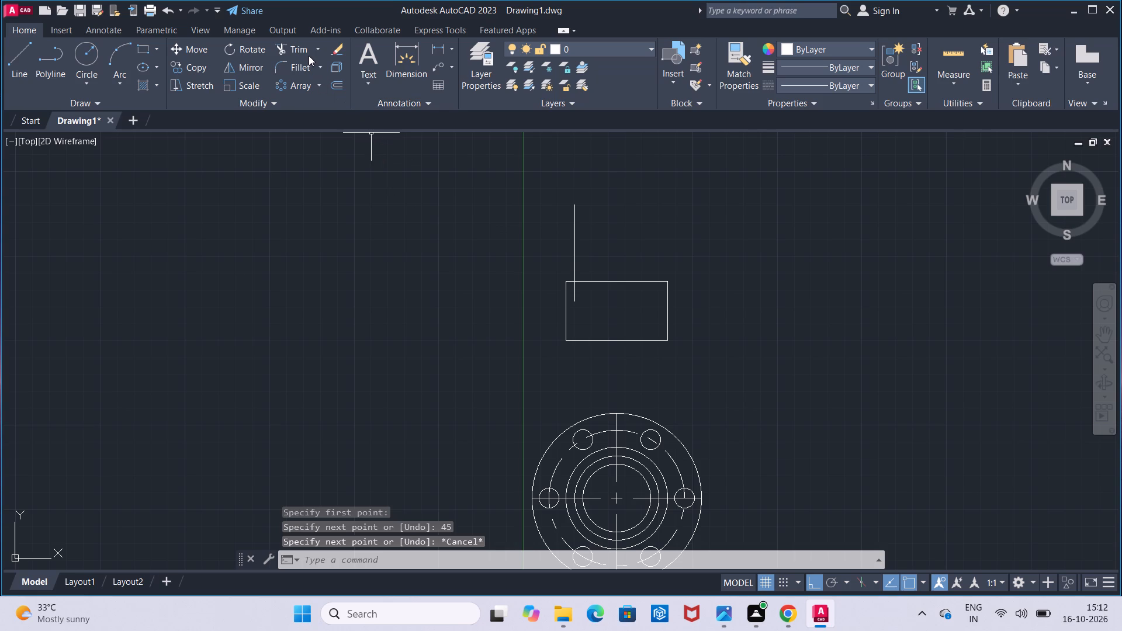
Trim away the short vertical stub inside the rectangle, below its top edge.
{"action": "left_click", "coordinate": [309, 56]}
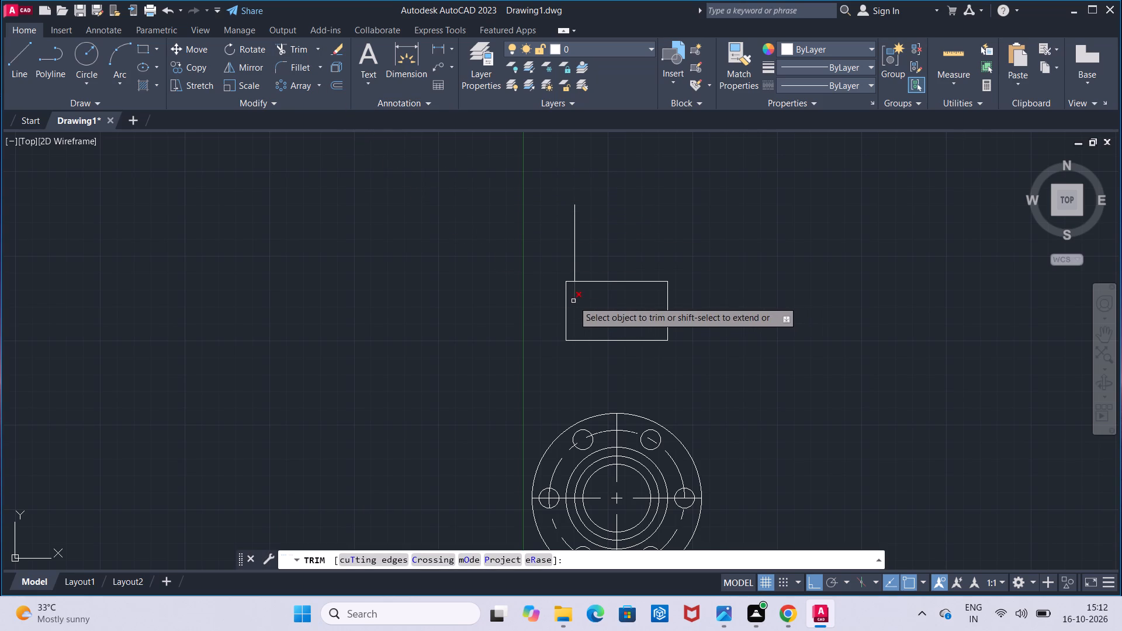
{"action": "left_click", "coordinate": [573, 299]}
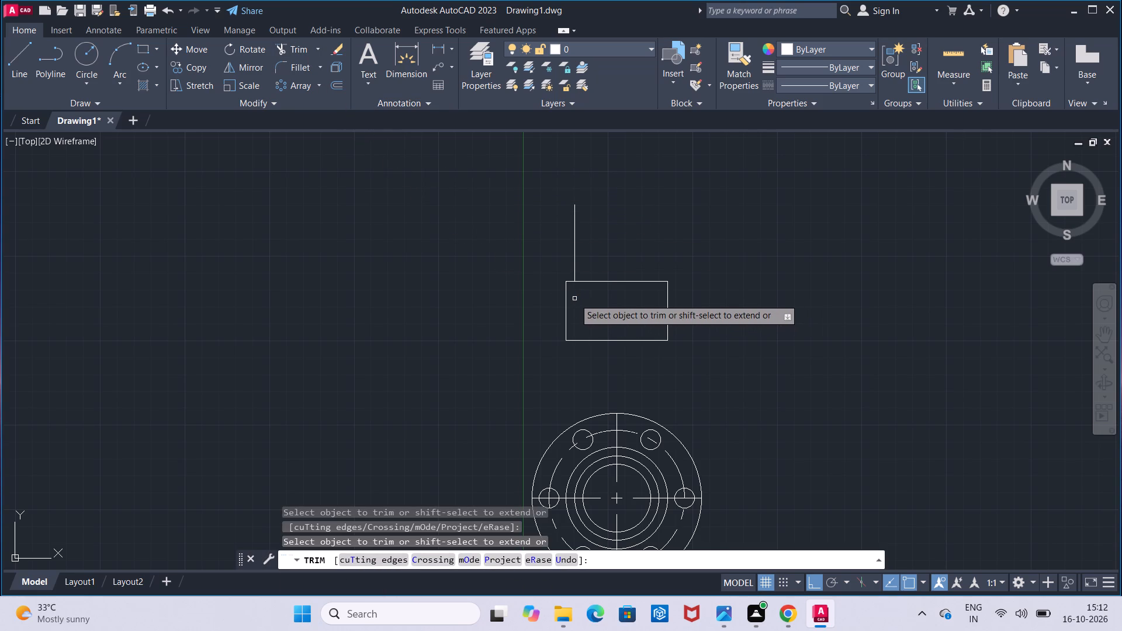
{"action": "key", "text": "Escape"}
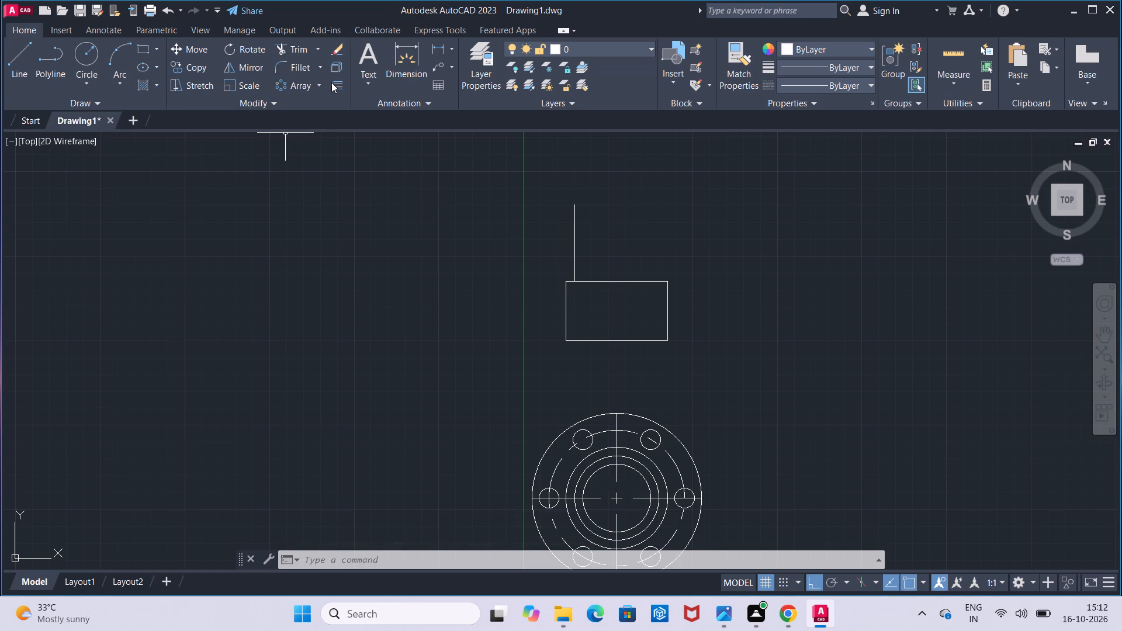
Offset the vertical line above the rectangle by 50 to its right.
{"action": "left_click", "coordinate": [331, 82]}
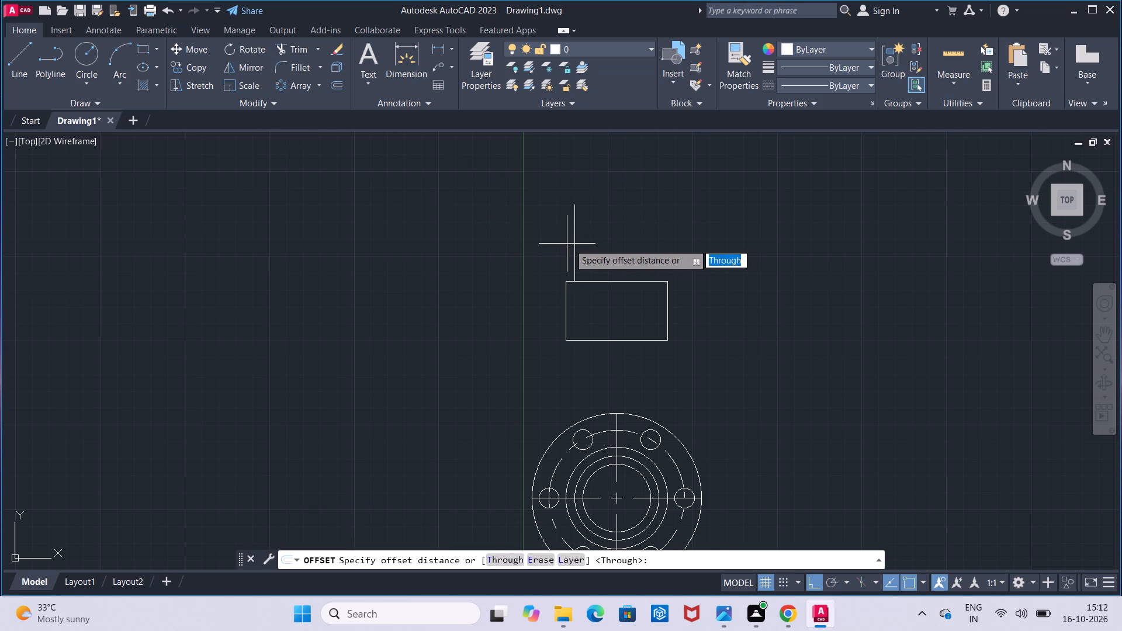
{"action": "left_click", "coordinate": [577, 244]}
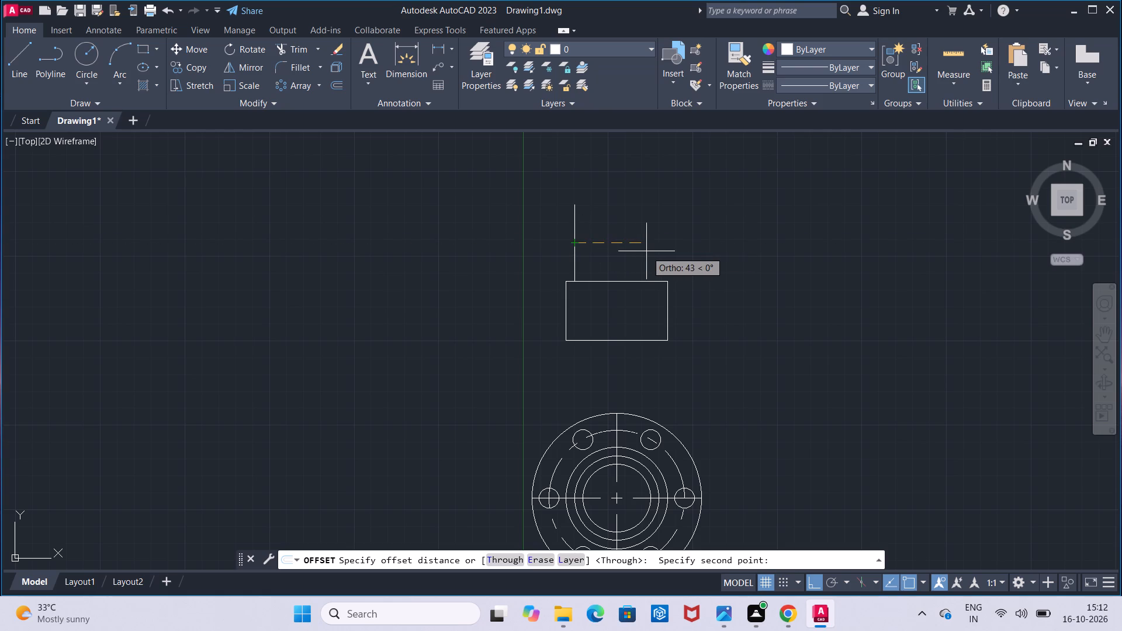
{"action": "type", "text": "50"}
{"action": "key", "text": "Return"}
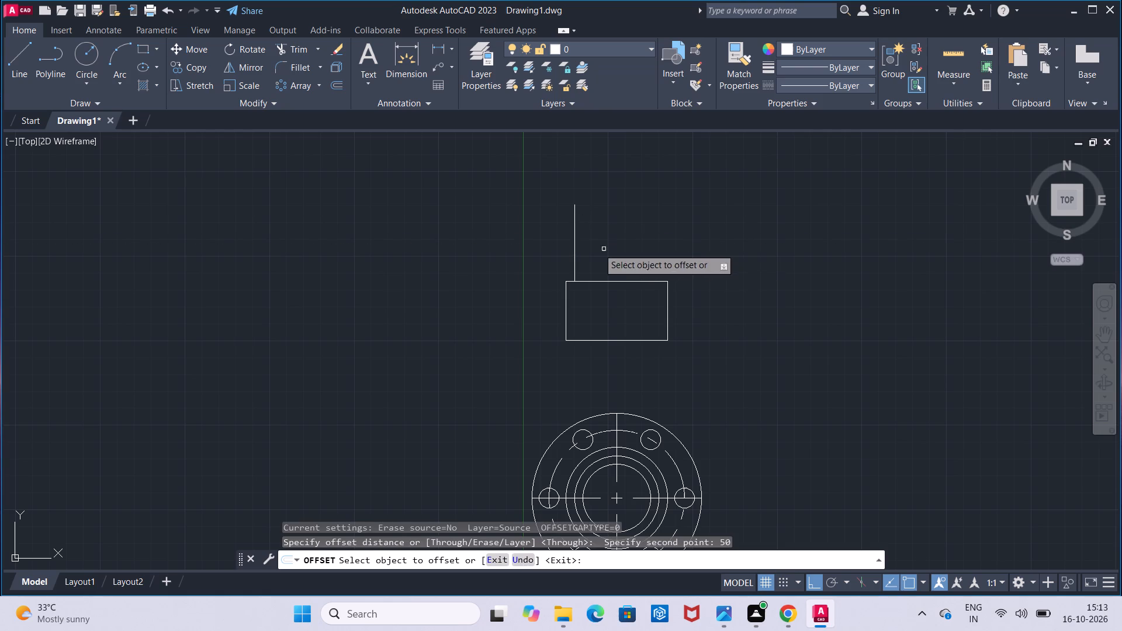
{"action": "left_click", "coordinate": [573, 247]}
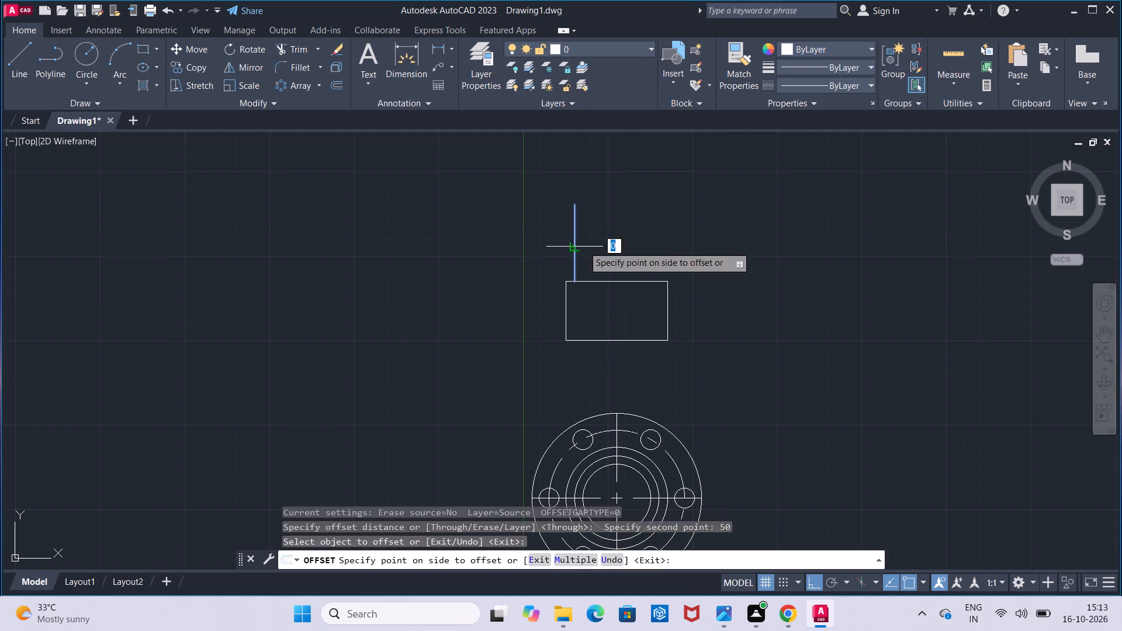
{"action": "left_click", "coordinate": [608, 245]}
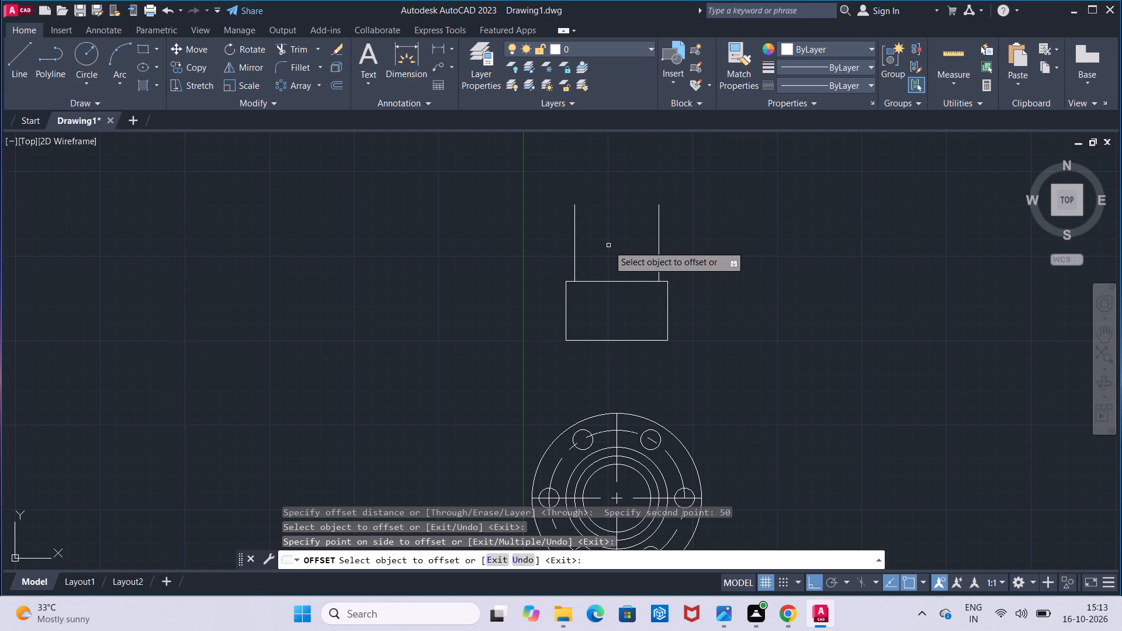
{"action": "key", "text": "Escape"}
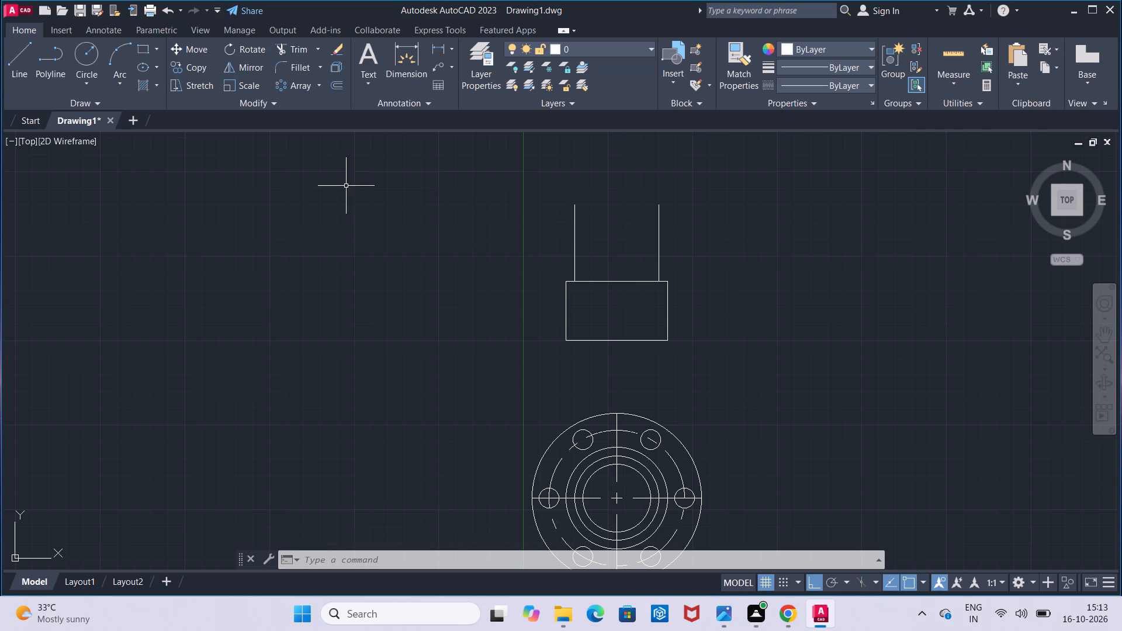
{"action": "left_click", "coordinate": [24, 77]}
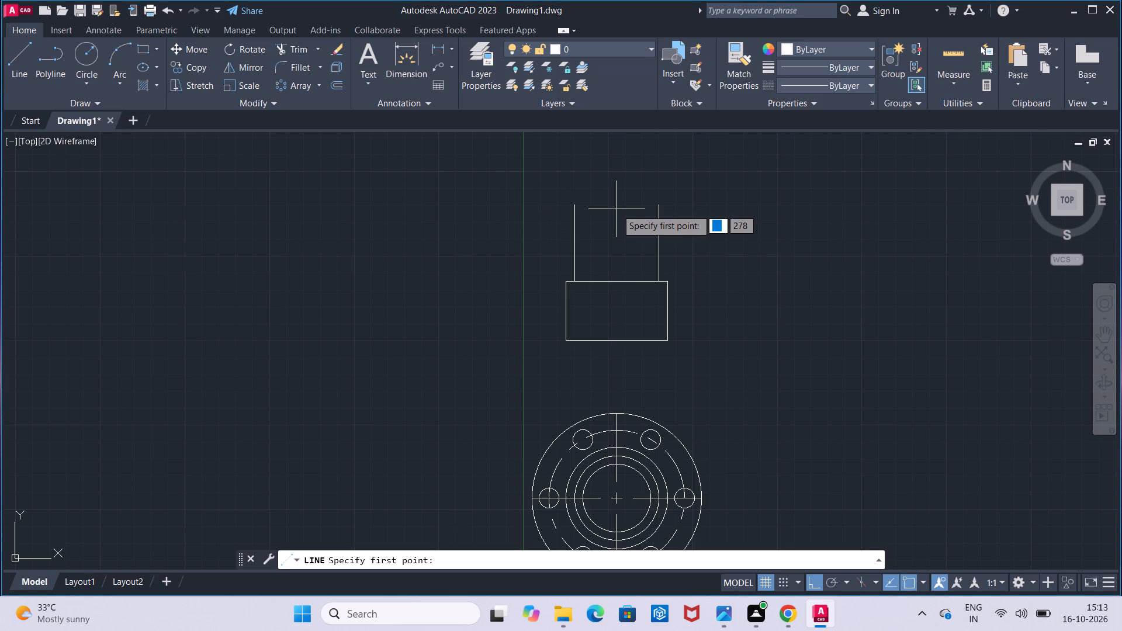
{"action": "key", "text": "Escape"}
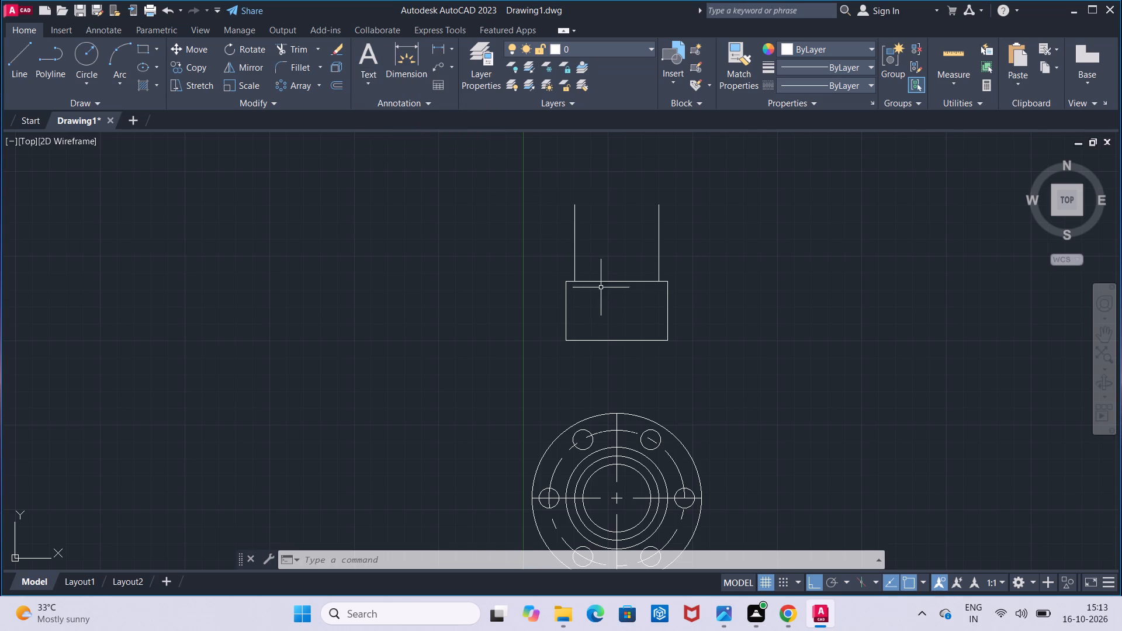
Check the plan's outer circle diameter along its horizontal centre line with a linear dimension, without placing it.
{"action": "middle_click_drag", "start_coordinate": [619, 265], "coordinate": [619, 318]}
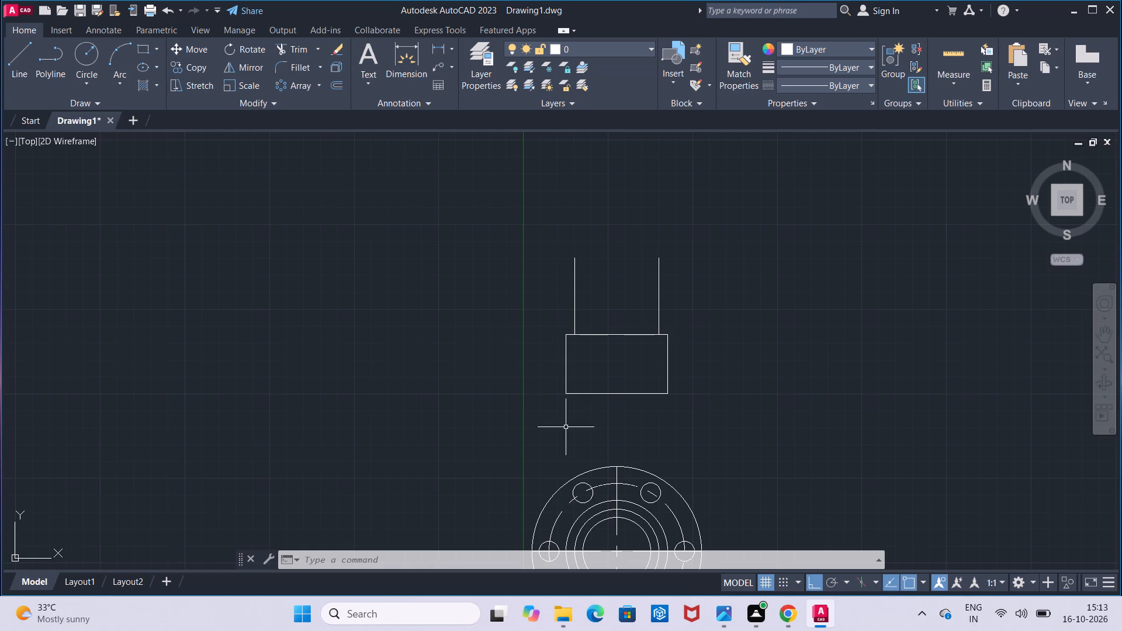
{"action": "middle_click_drag", "start_coordinate": [566, 427], "coordinate": [580, 358]}
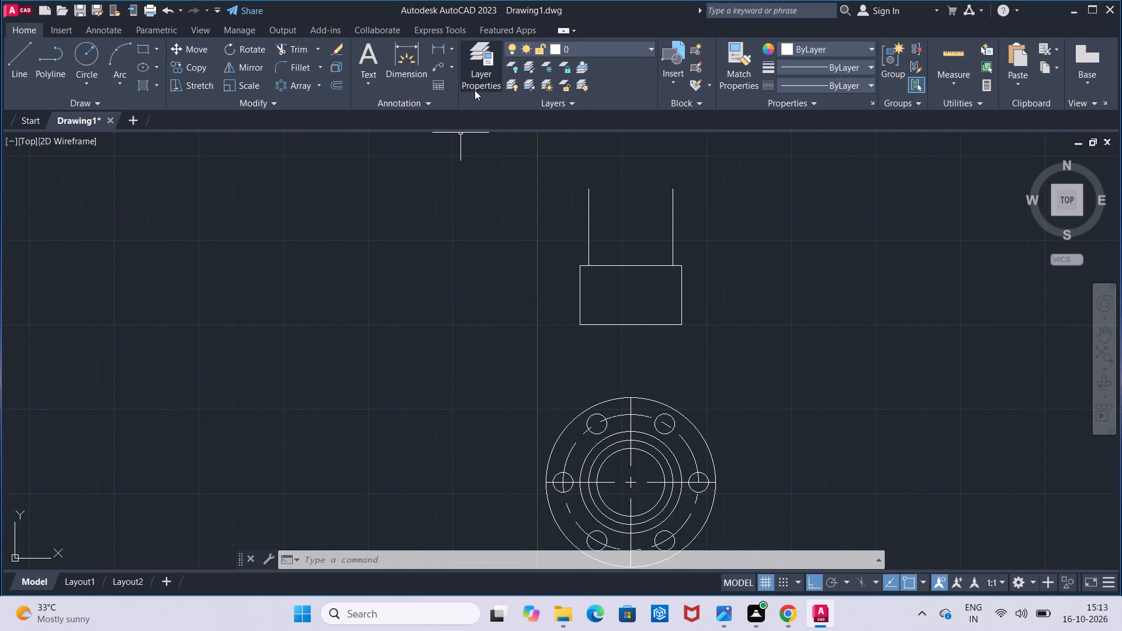
{"action": "left_click", "coordinate": [435, 46]}
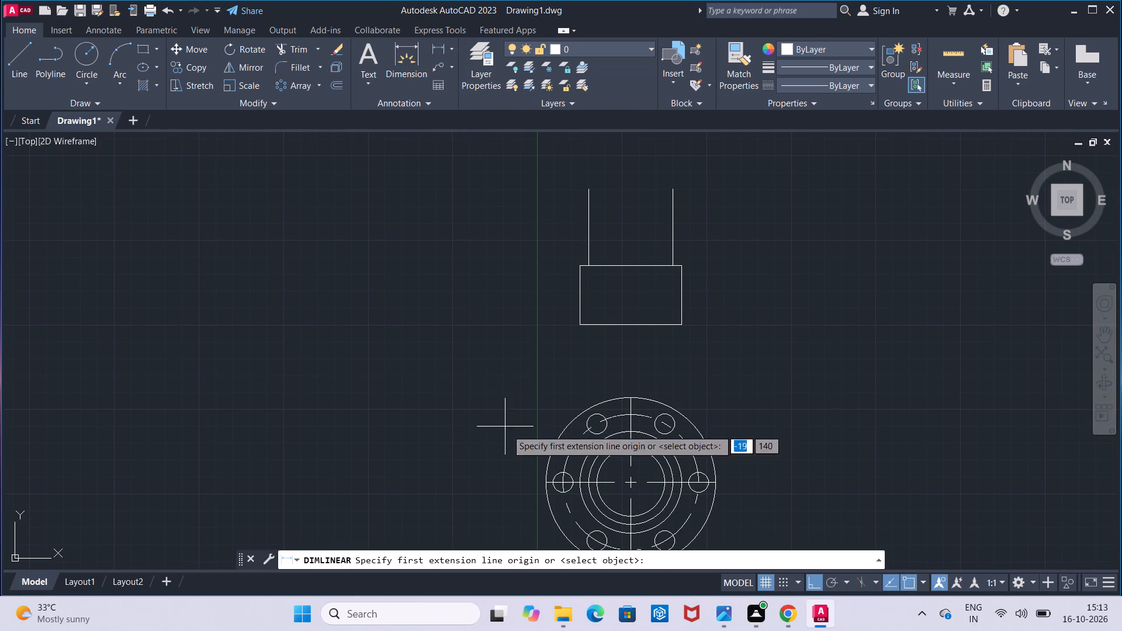
{"action": "left_click", "coordinate": [548, 480]}
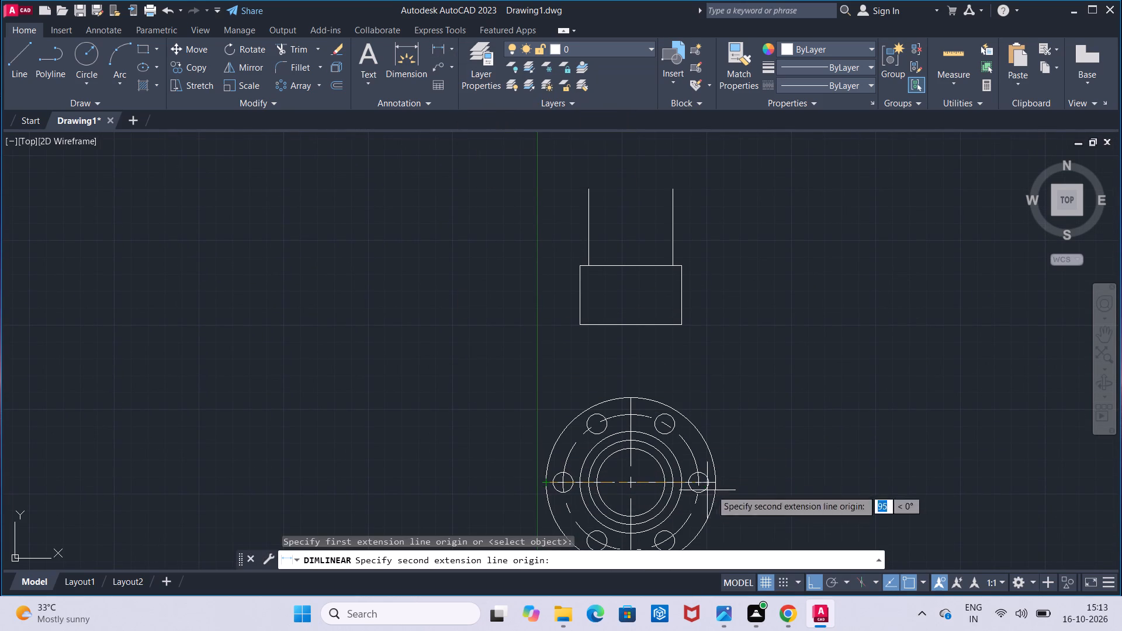
{"action": "left_click", "coordinate": [714, 481]}
{"action": "key", "text": "Escape"}
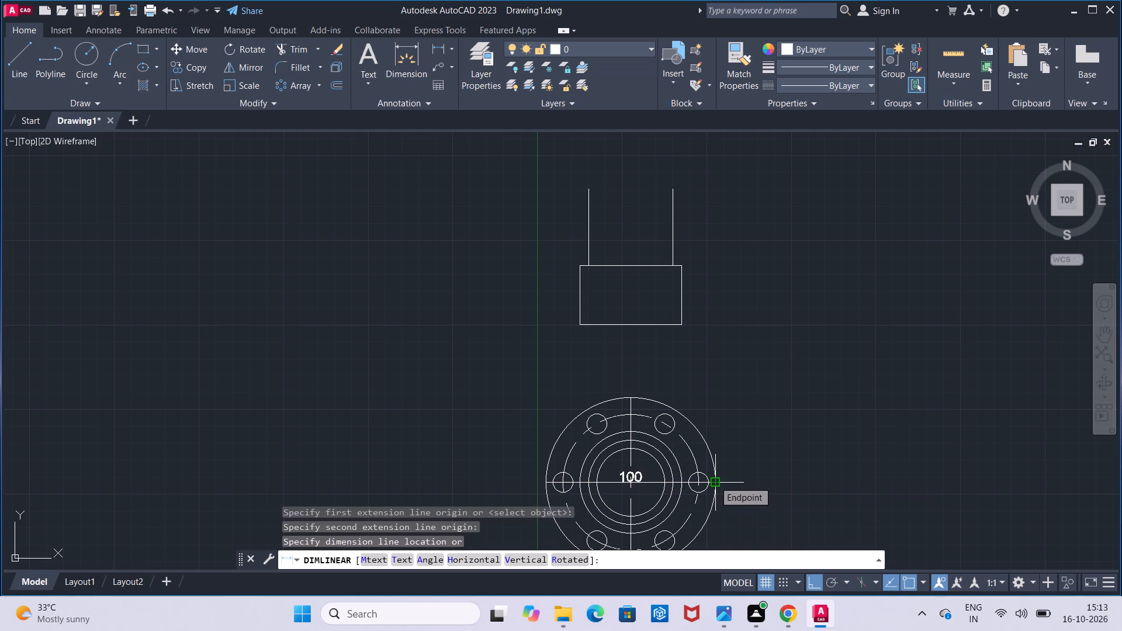
Draw a line from the outer circle's left quadrant about 174 up to just above the two vertical lines, then 100 horizontally to the right.
{"action": "left_click", "coordinate": [29, 61]}
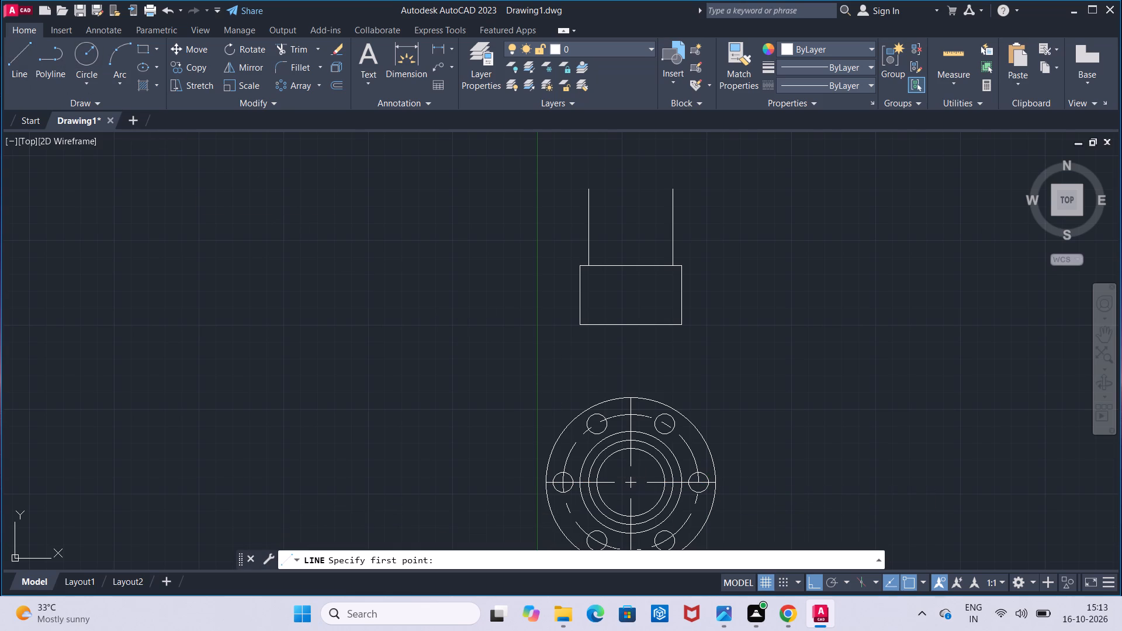
{"action": "left_click", "coordinate": [542, 481]}
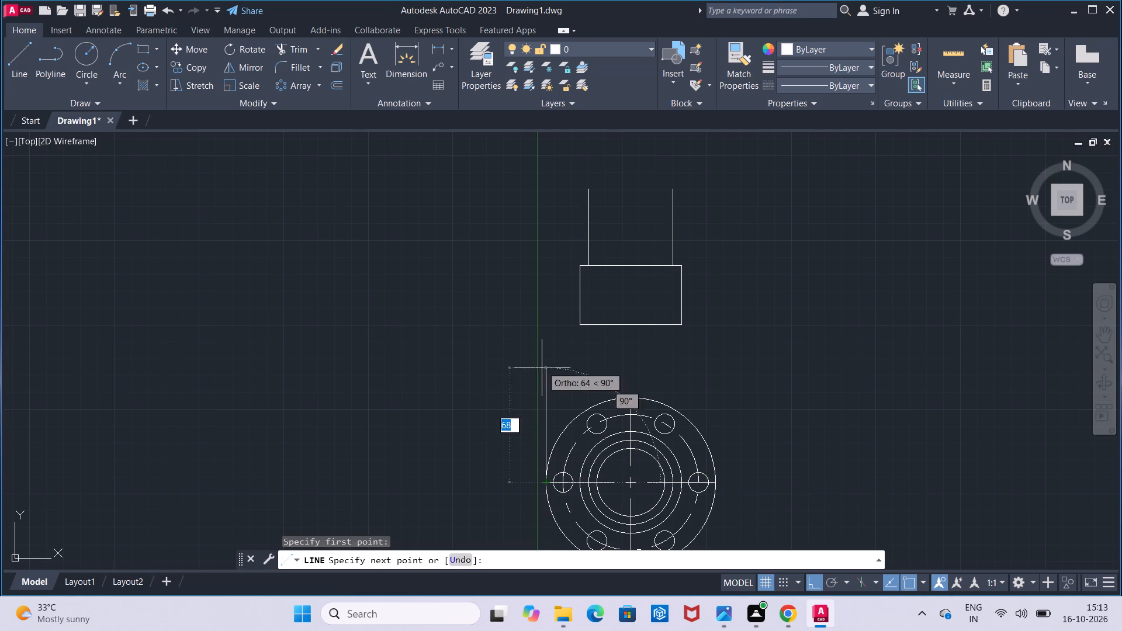
{"action": "left_click", "coordinate": [549, 187]}
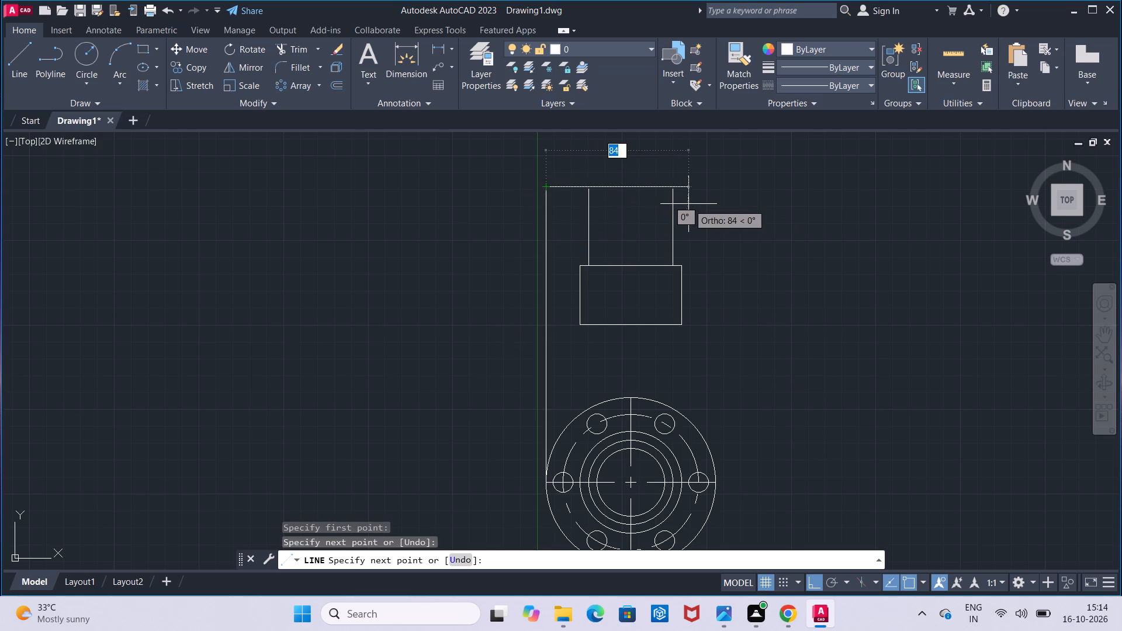
{"action": "type", "text": "100"}
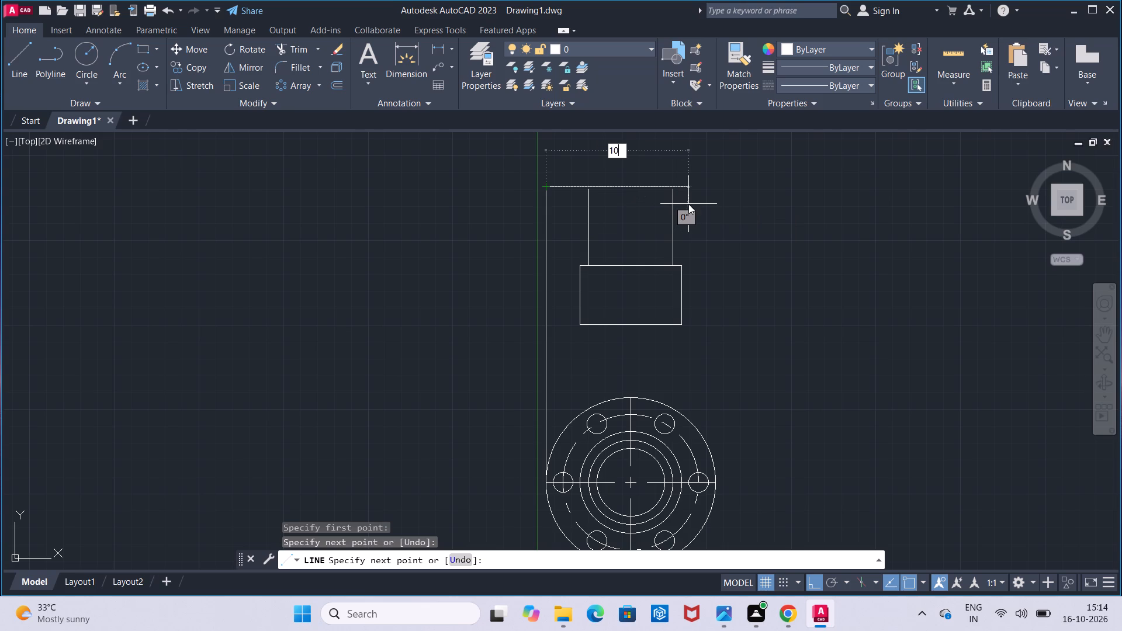
{"action": "key", "text": "Return"}
{"action": "key", "text": "Escape"}
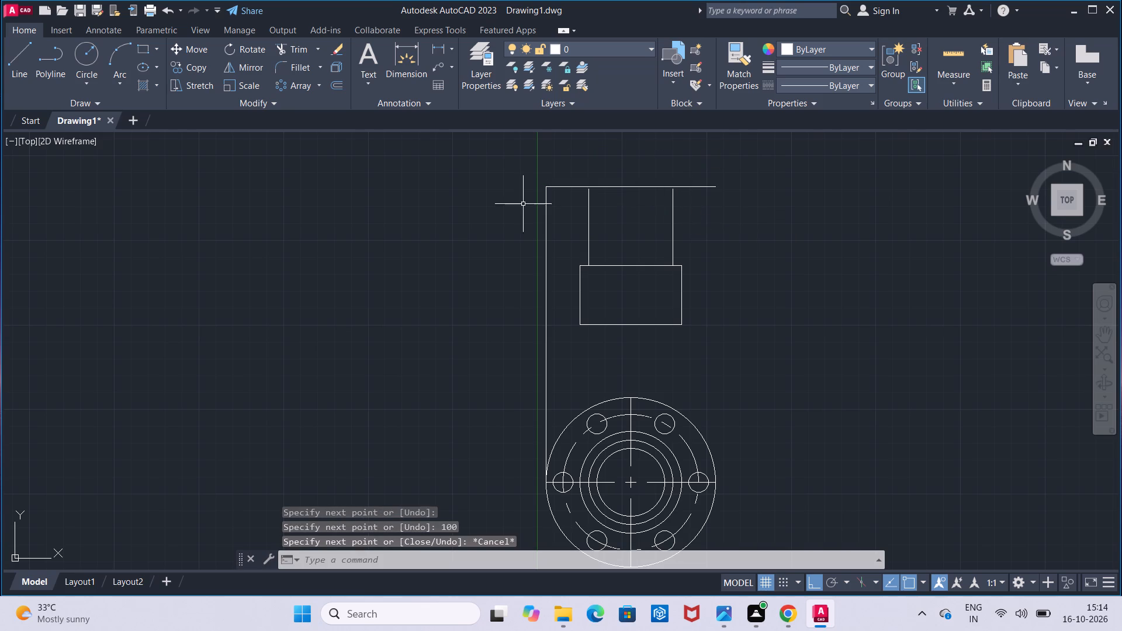
Trim away the long vertical construction line between the outer circle and the 100 horizontal line.
{"action": "left_click", "coordinate": [306, 56]}
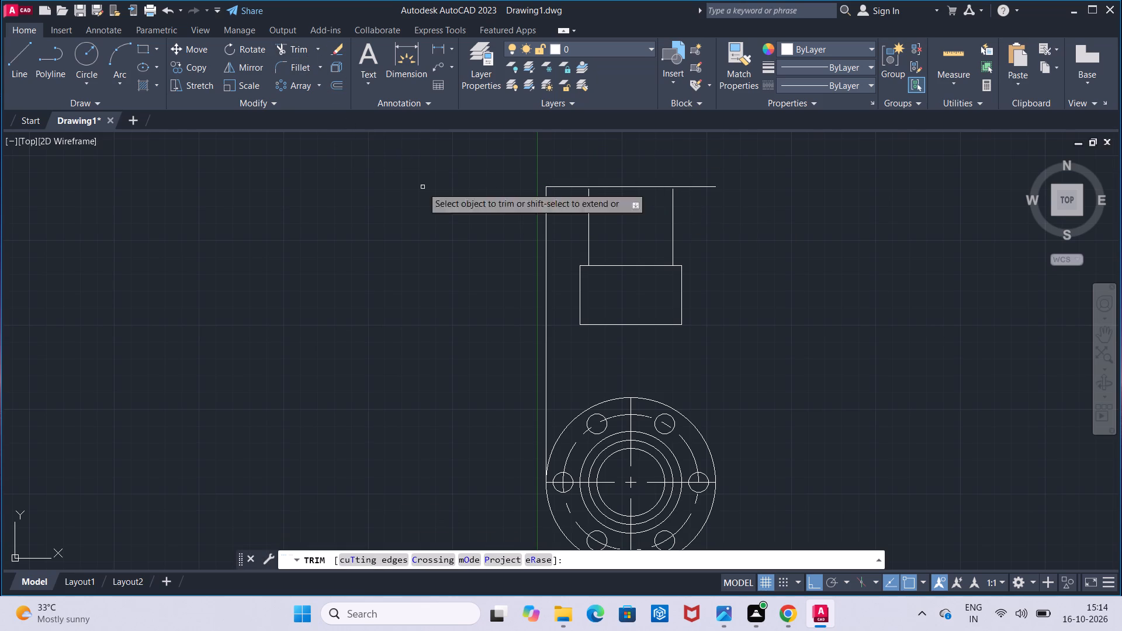
{"action": "left_click", "coordinate": [546, 270]}
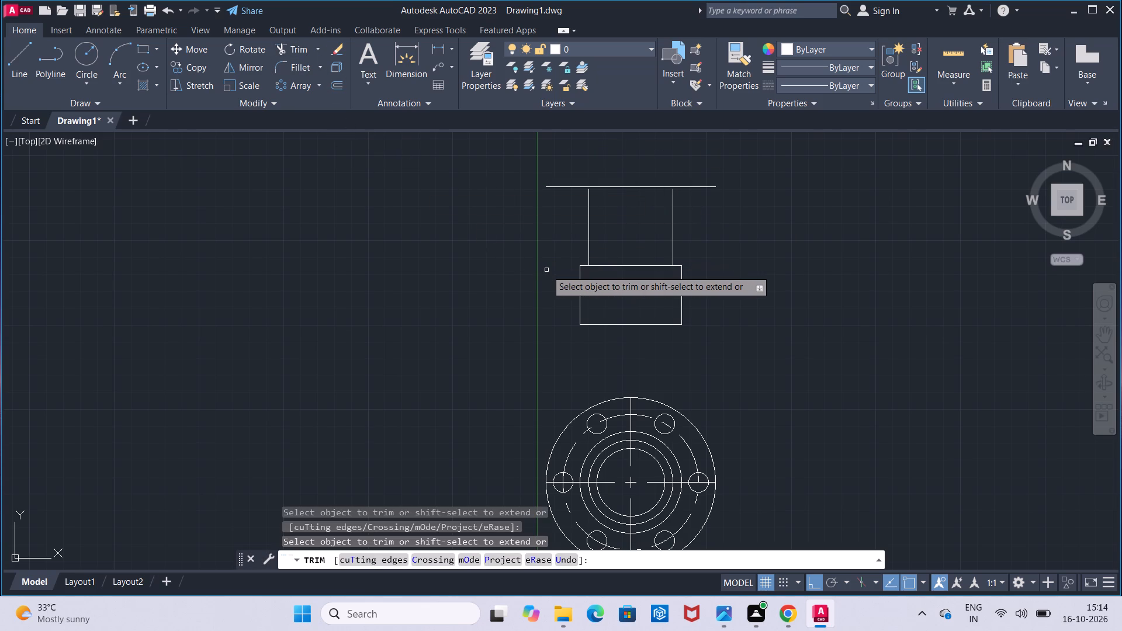
{"action": "key", "text": "Escape"}
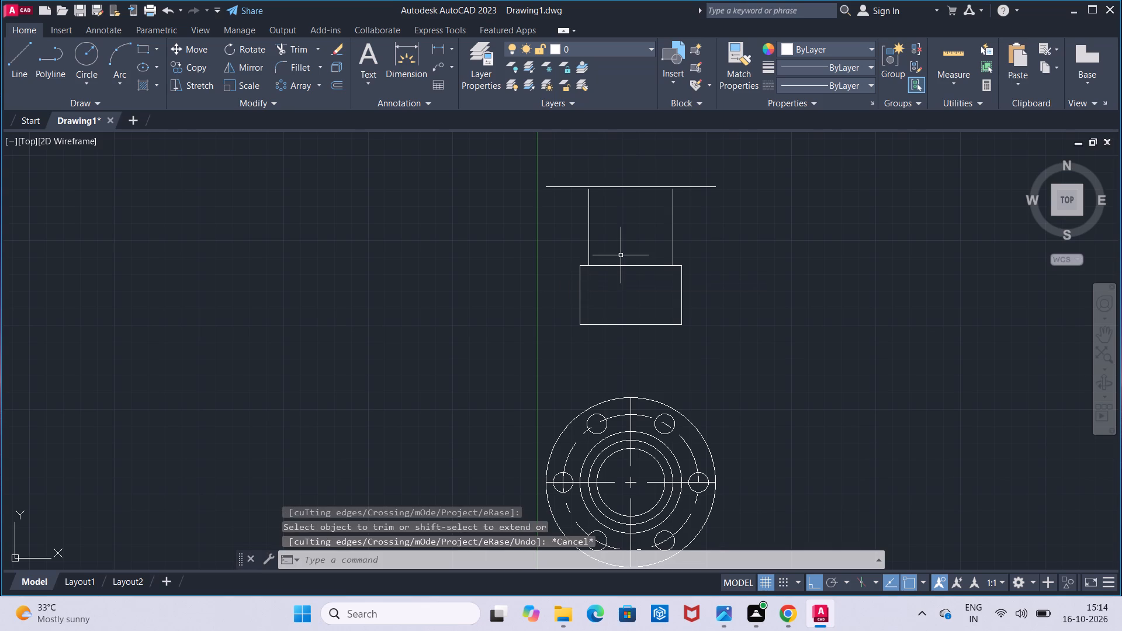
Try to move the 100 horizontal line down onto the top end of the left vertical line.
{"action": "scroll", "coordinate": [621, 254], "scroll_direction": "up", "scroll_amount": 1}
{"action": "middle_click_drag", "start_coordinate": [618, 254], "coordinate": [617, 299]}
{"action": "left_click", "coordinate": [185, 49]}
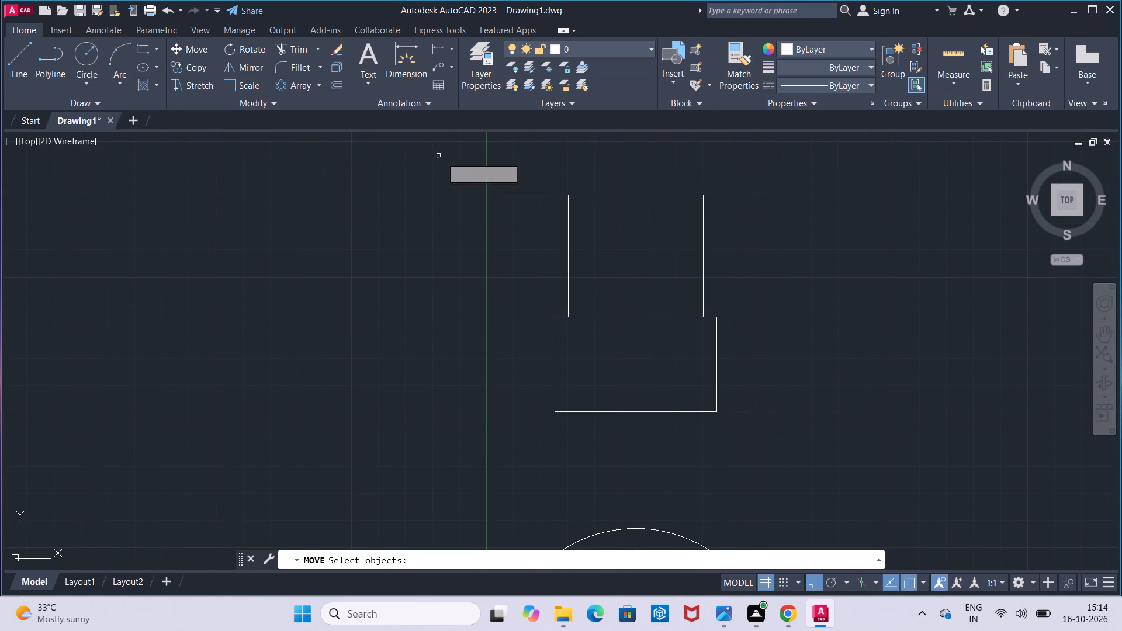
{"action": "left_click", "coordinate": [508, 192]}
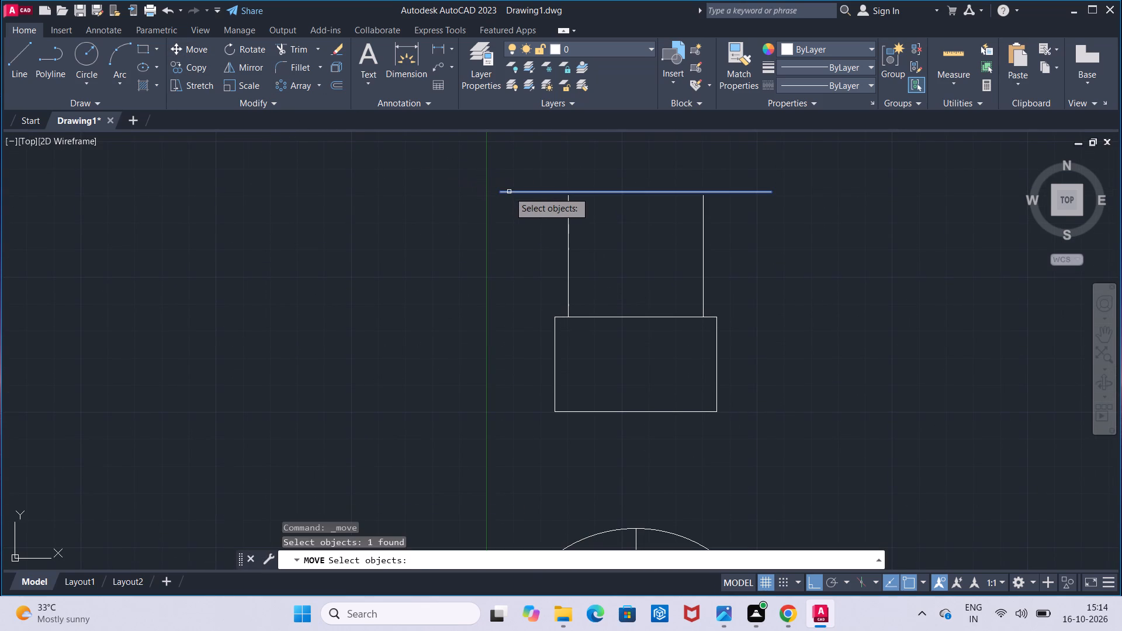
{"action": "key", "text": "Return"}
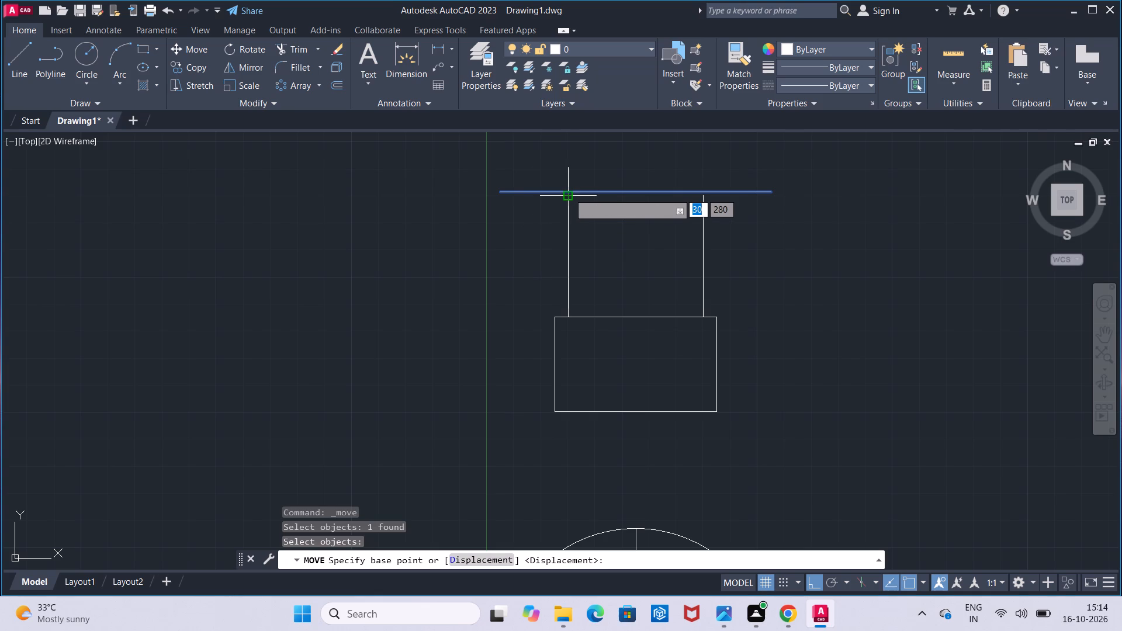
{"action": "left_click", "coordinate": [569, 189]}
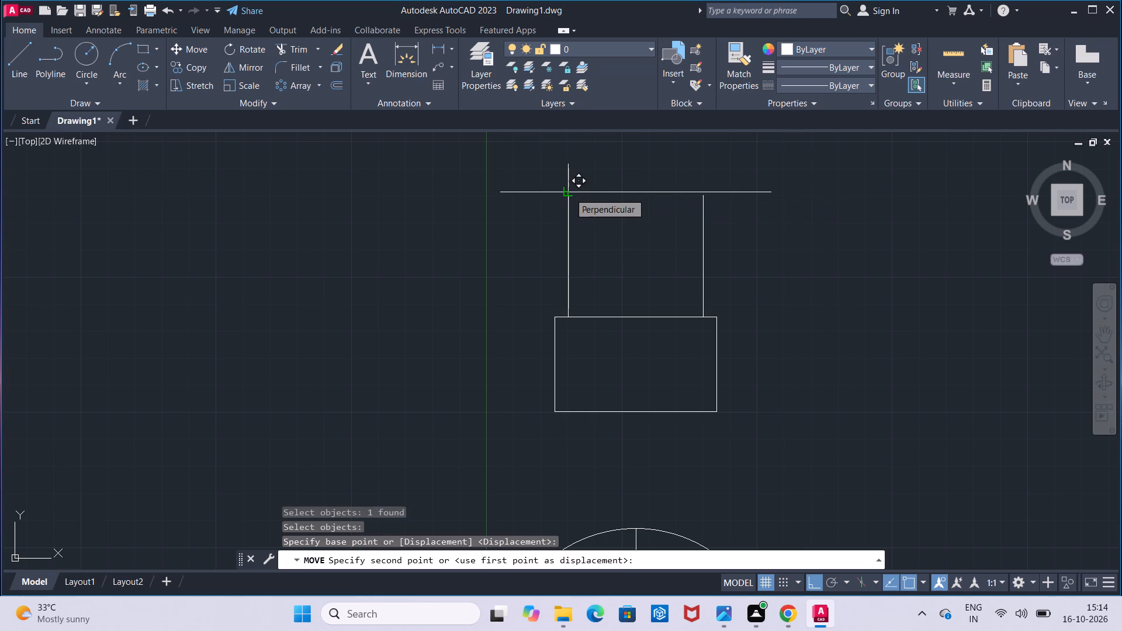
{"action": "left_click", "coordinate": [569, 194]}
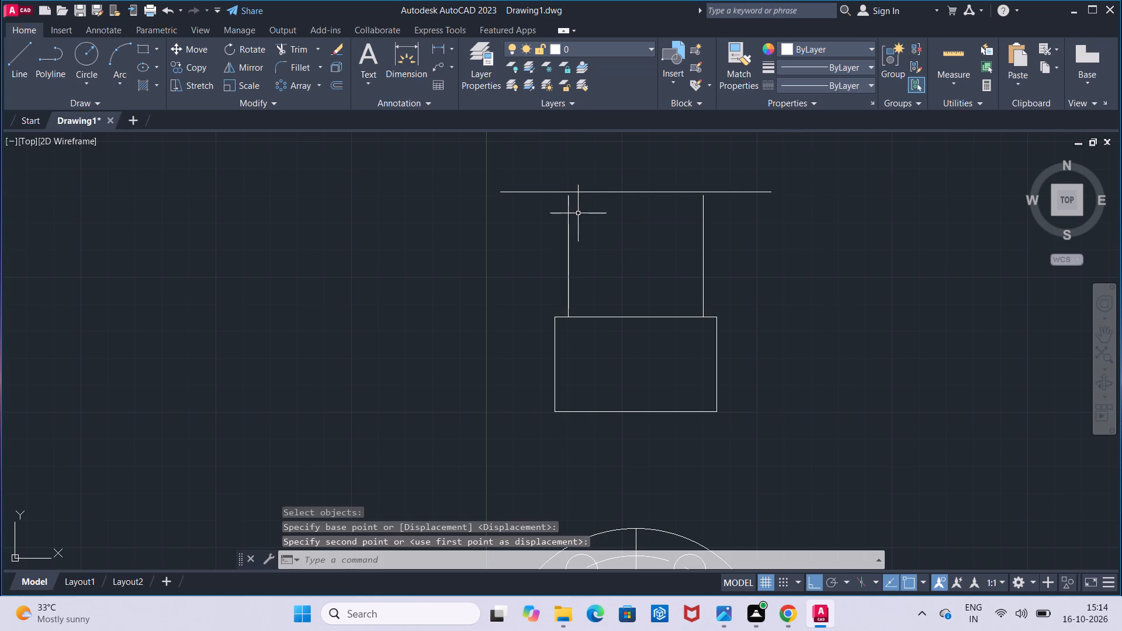
Move the 100 horizontal line straight down onto the top end of the front view's left vertical line.
{"action": "scroll", "coordinate": [585, 208], "scroll_direction": "up", "scroll_amount": 2}
{"action": "middle_click_drag", "start_coordinate": [585, 208], "coordinate": [577, 254]}
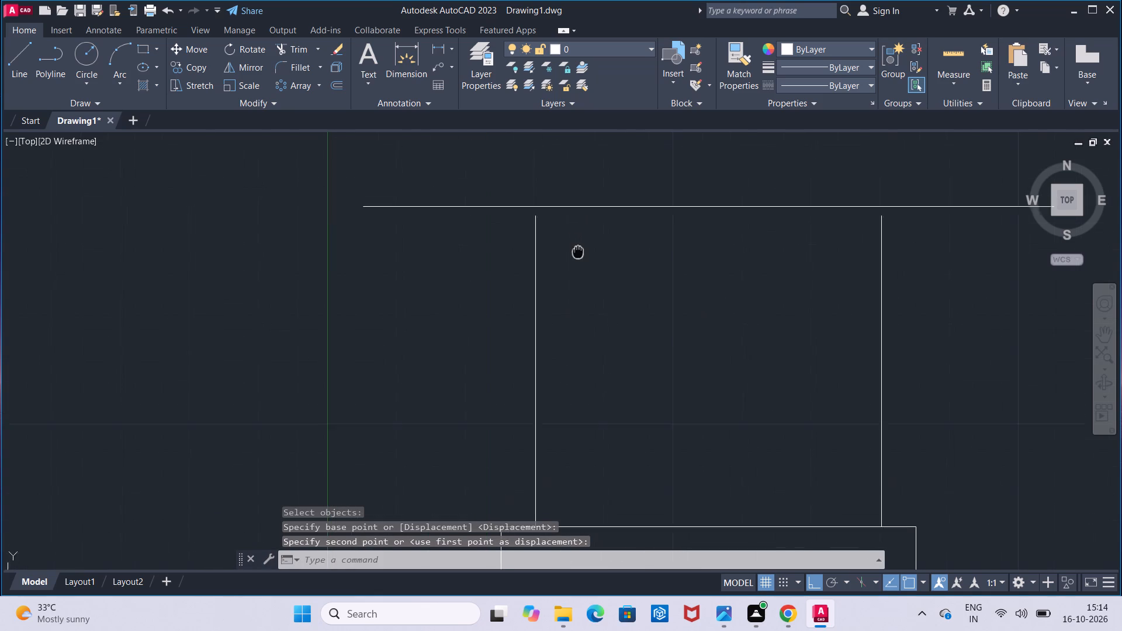
{"action": "middle_click_drag", "start_coordinate": [577, 254], "coordinate": [576, 262]}
{"action": "left_click", "coordinate": [198, 53]}
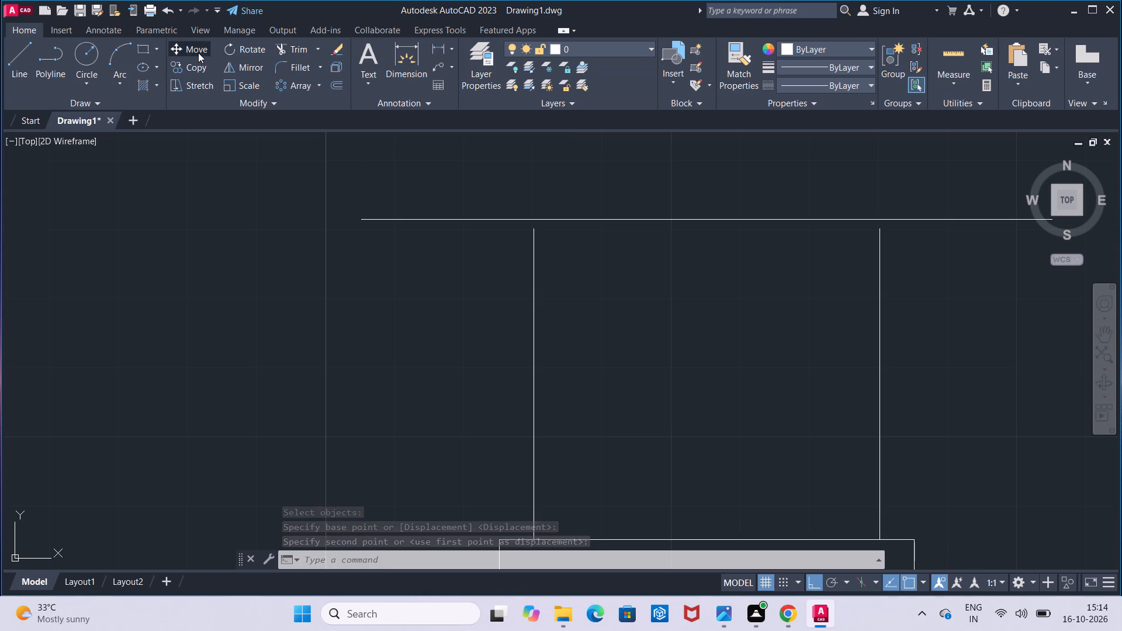
{"action": "left_click", "coordinate": [500, 219]}
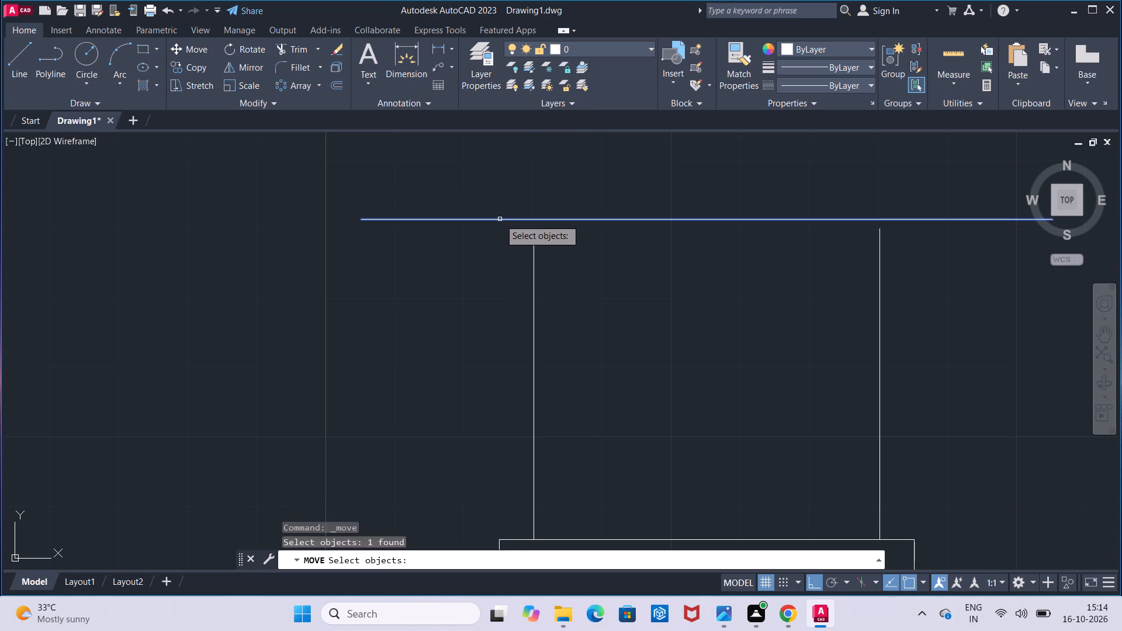
{"action": "key", "text": "Return"}
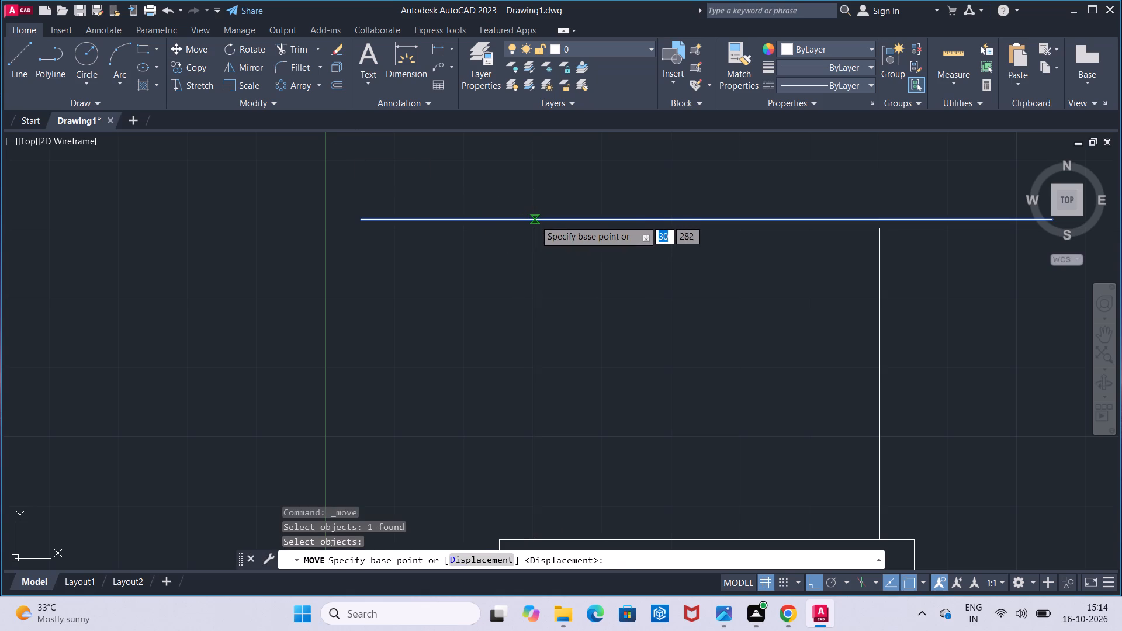
{"action": "left_click", "coordinate": [535, 220]}
{"action": "left_click", "coordinate": [535, 227]}
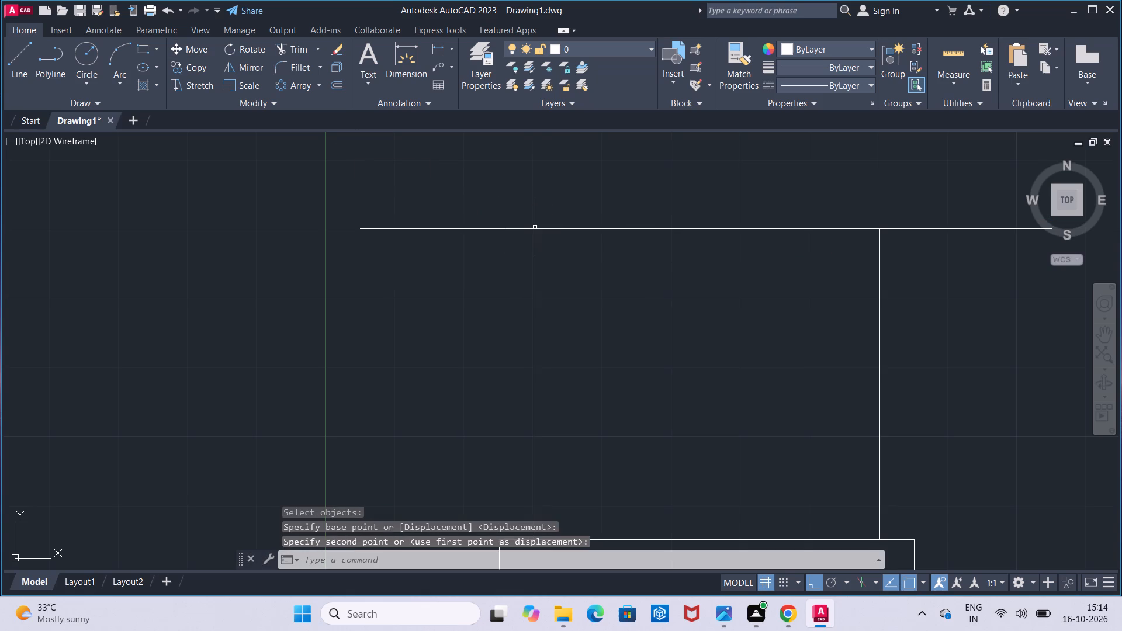
Draw the flange outline on the 100 horizontal line: 10 up from its left end, 100 across, and back down to its right end.
{"action": "scroll", "coordinate": [515, 219], "scroll_direction": "down", "scroll_amount": 1}
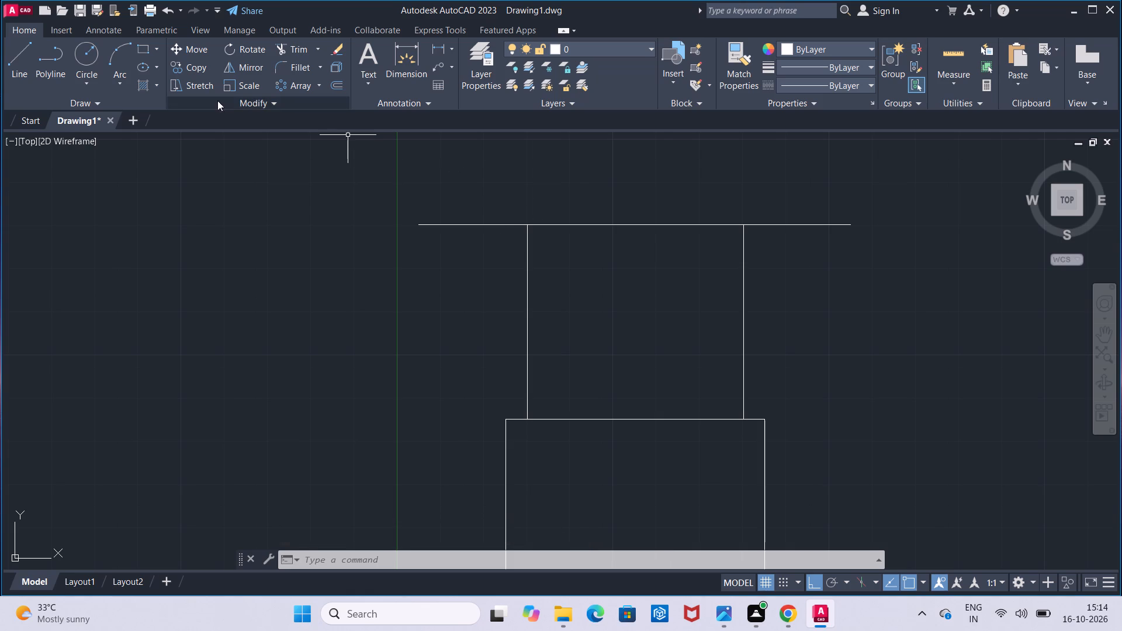
{"action": "left_click_drag", "start_coordinate": [23, 78], "coordinate": [39, 83]}
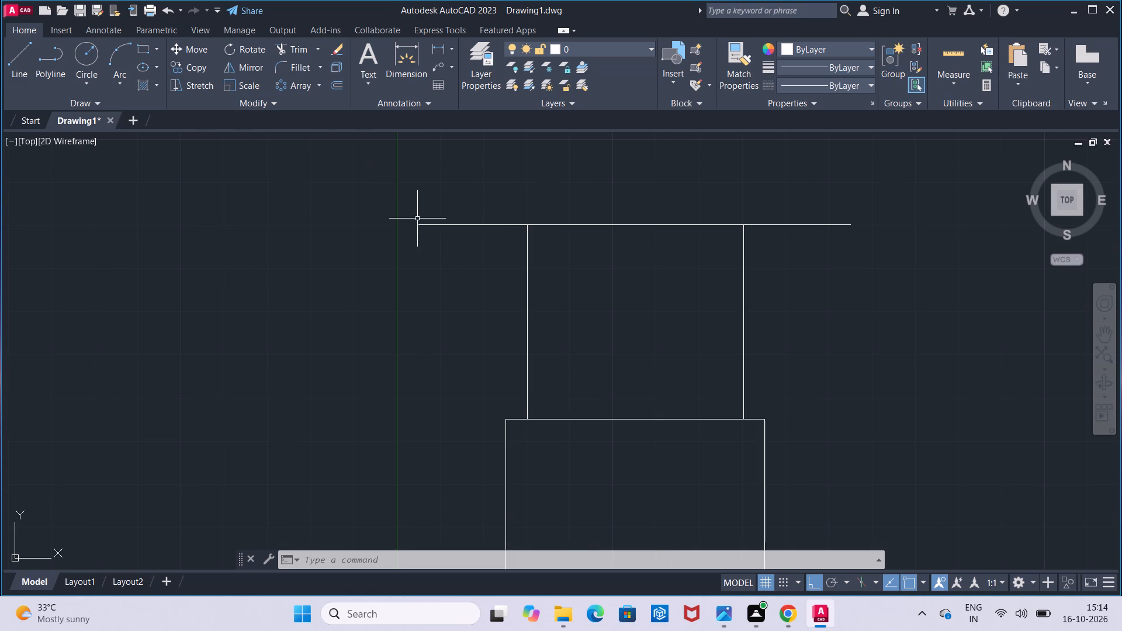
{"action": "left_click", "coordinate": [24, 67]}
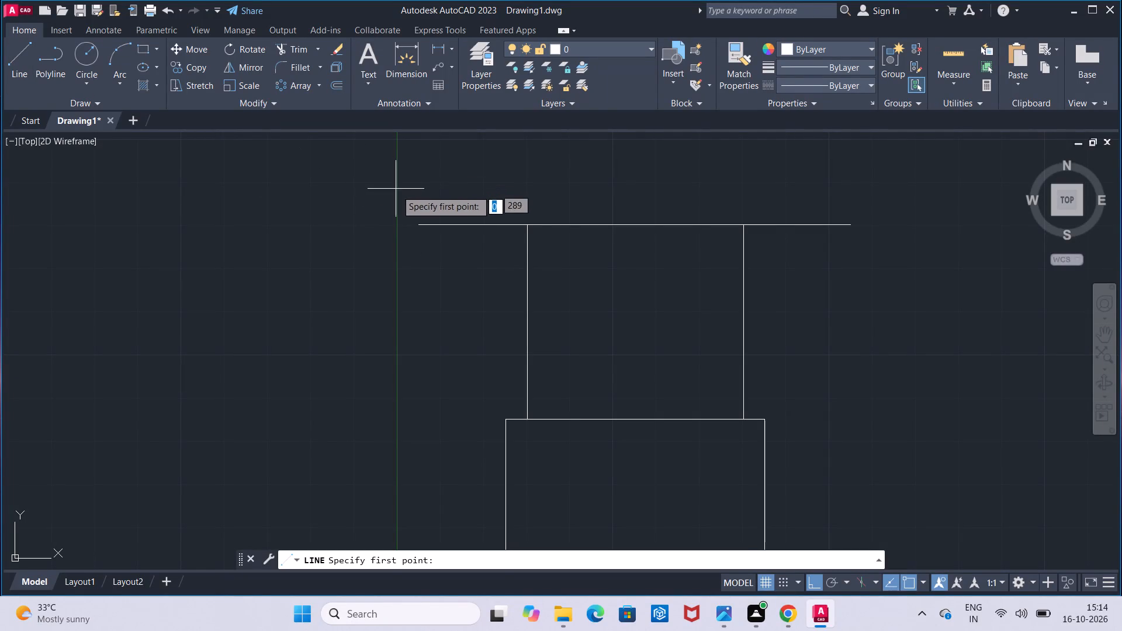
{"action": "left_click", "coordinate": [418, 227]}
{"action": "type", "text": "10"}
{"action": "key", "text": "Return"}
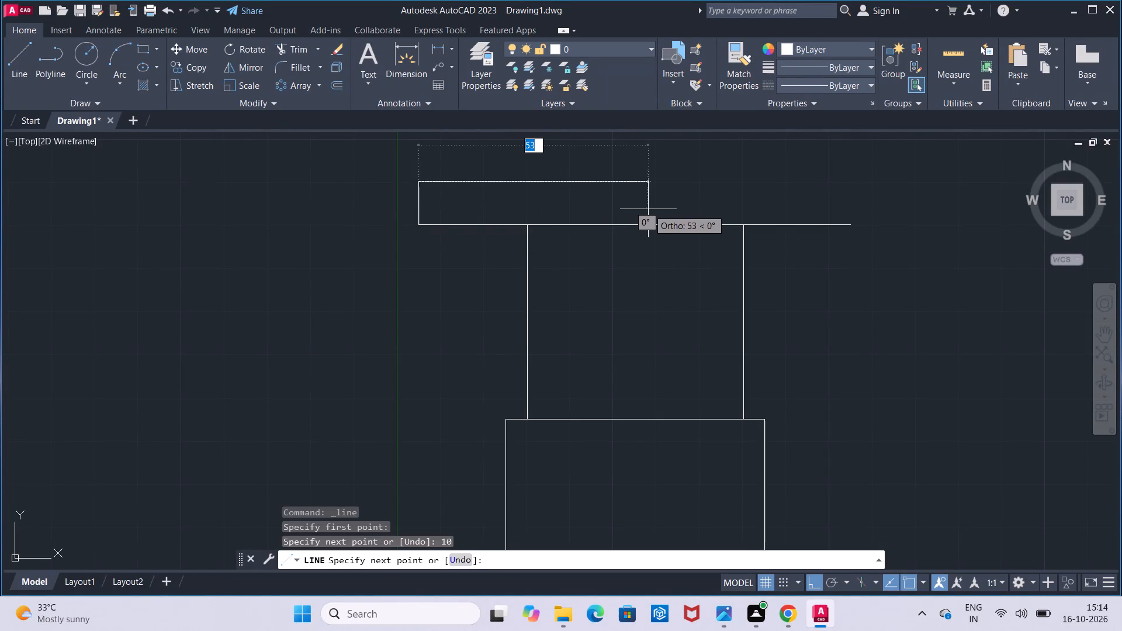
{"action": "type", "text": "100"}
{"action": "key", "text": "Return"}
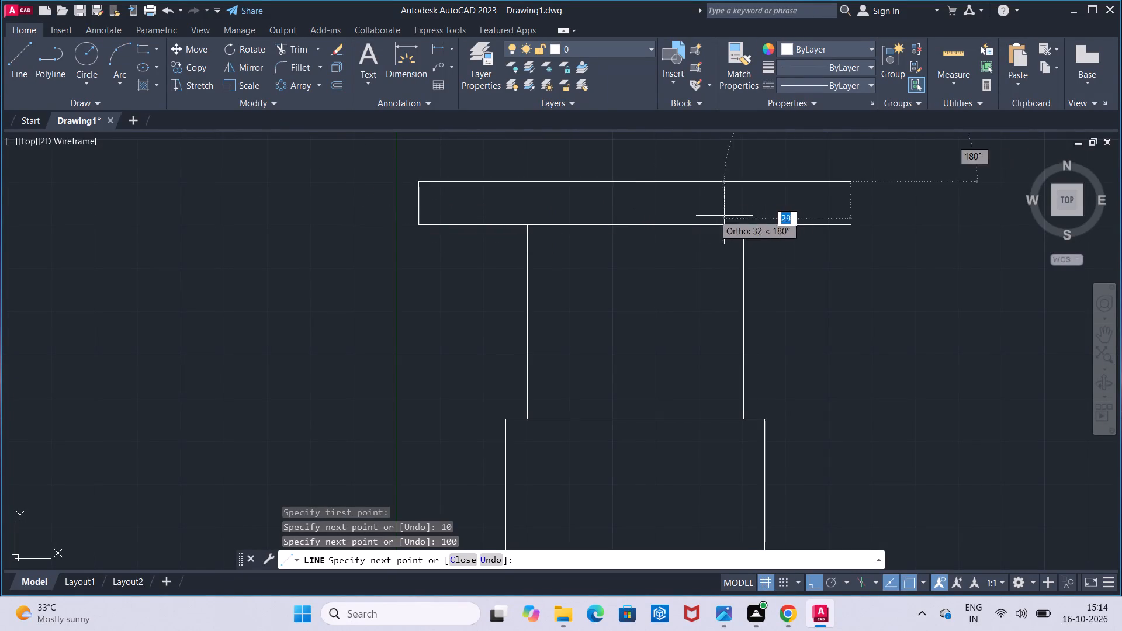
{"action": "left_click", "coordinate": [847, 227]}
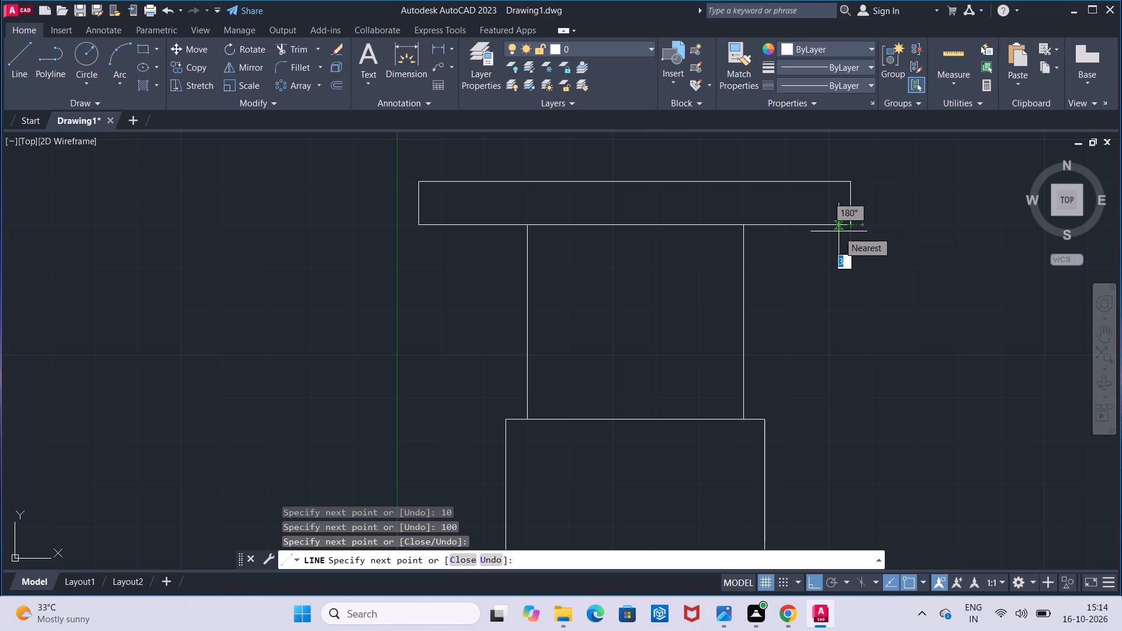
{"action": "scroll", "coordinate": [839, 247], "scroll_direction": "down", "scroll_amount": 2}
{"action": "key", "text": "Escape"}
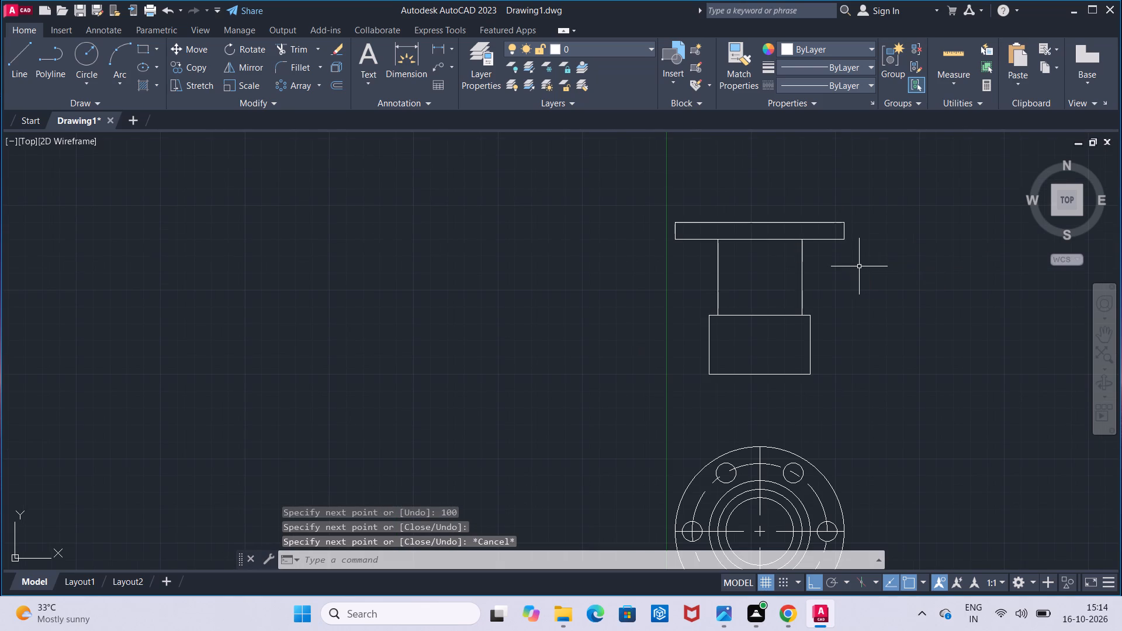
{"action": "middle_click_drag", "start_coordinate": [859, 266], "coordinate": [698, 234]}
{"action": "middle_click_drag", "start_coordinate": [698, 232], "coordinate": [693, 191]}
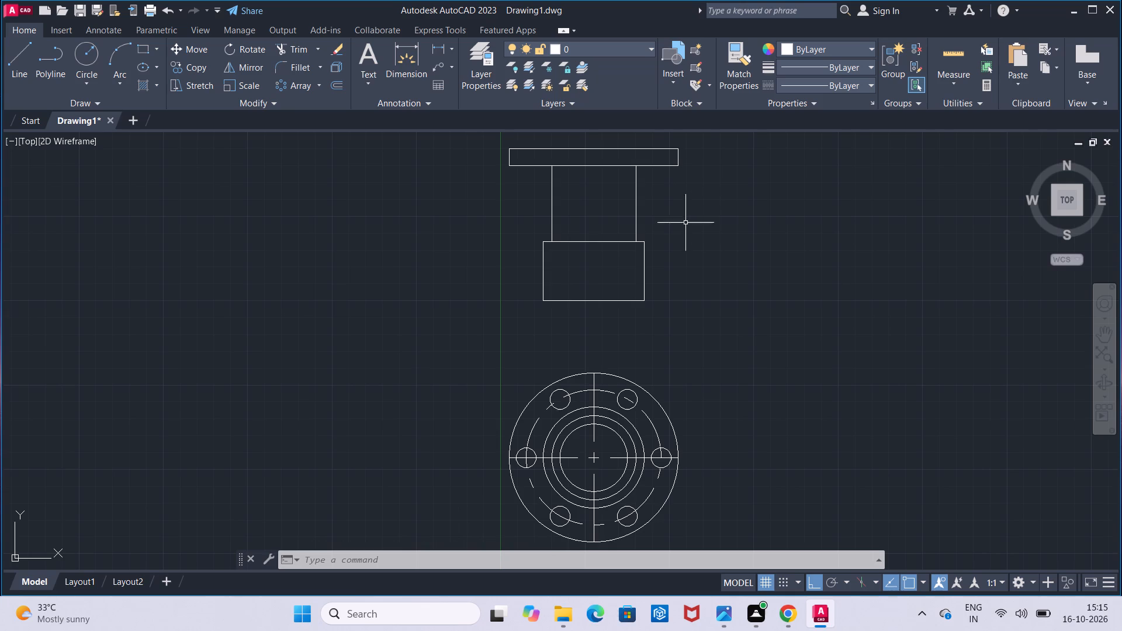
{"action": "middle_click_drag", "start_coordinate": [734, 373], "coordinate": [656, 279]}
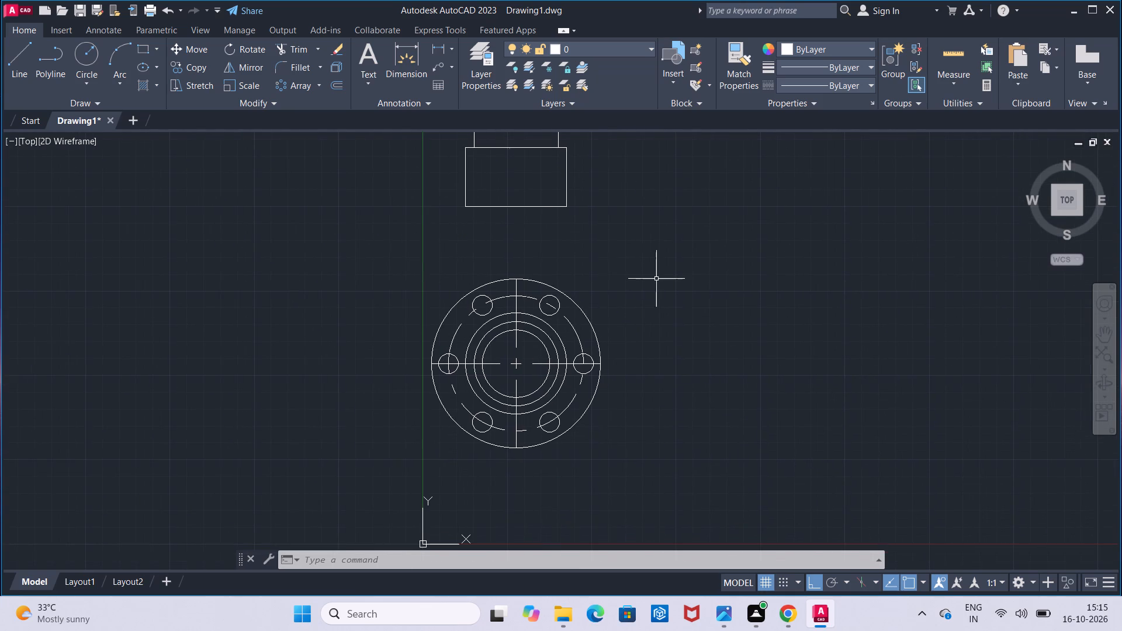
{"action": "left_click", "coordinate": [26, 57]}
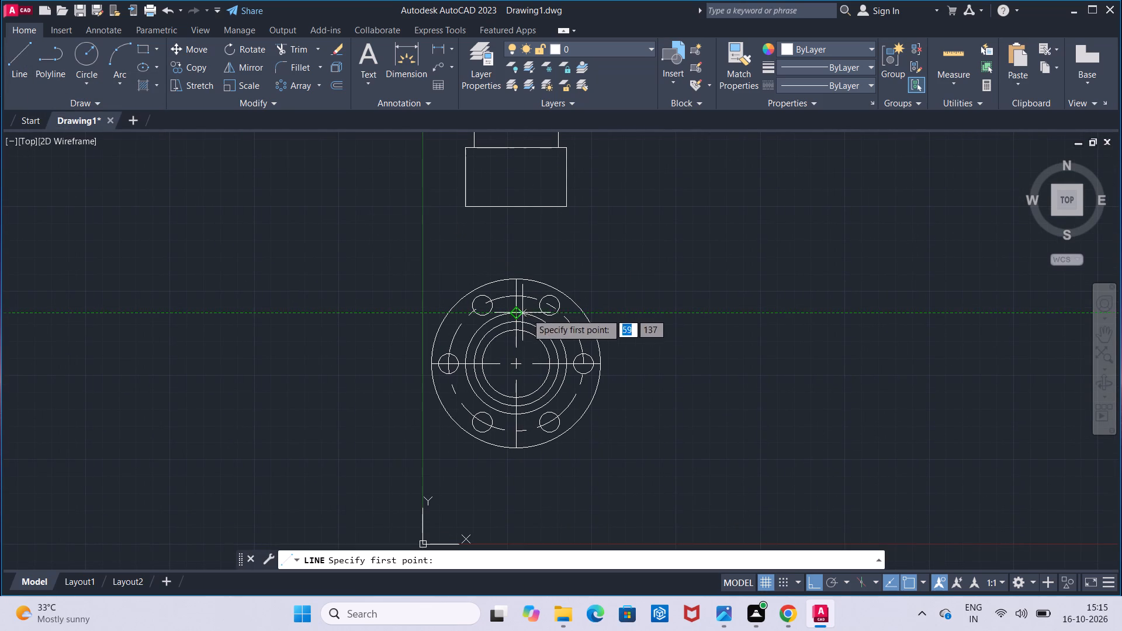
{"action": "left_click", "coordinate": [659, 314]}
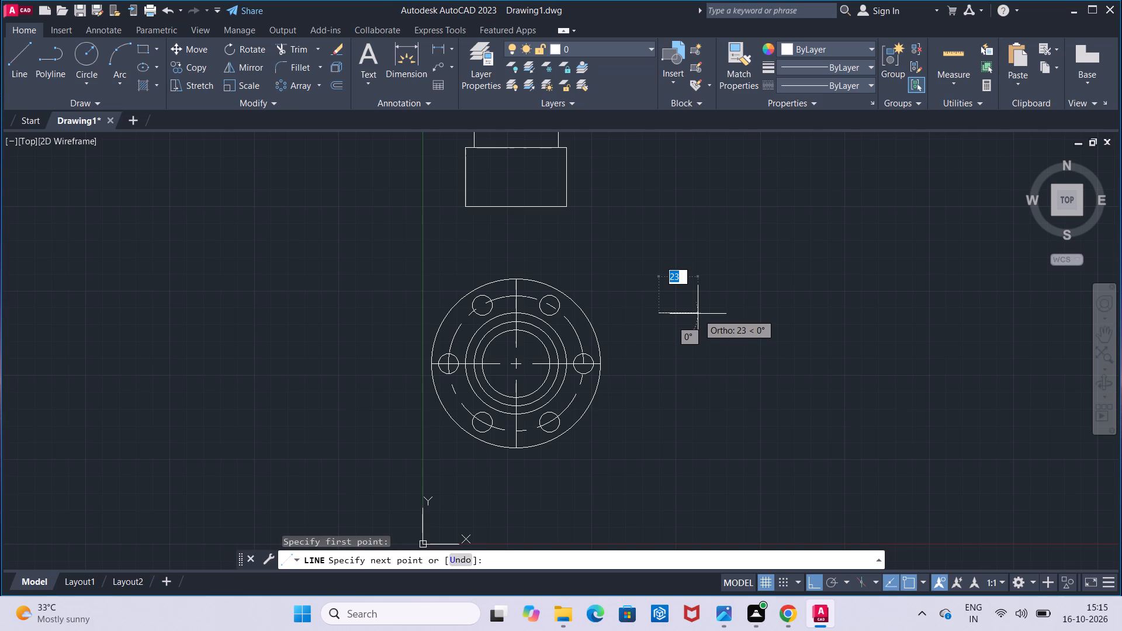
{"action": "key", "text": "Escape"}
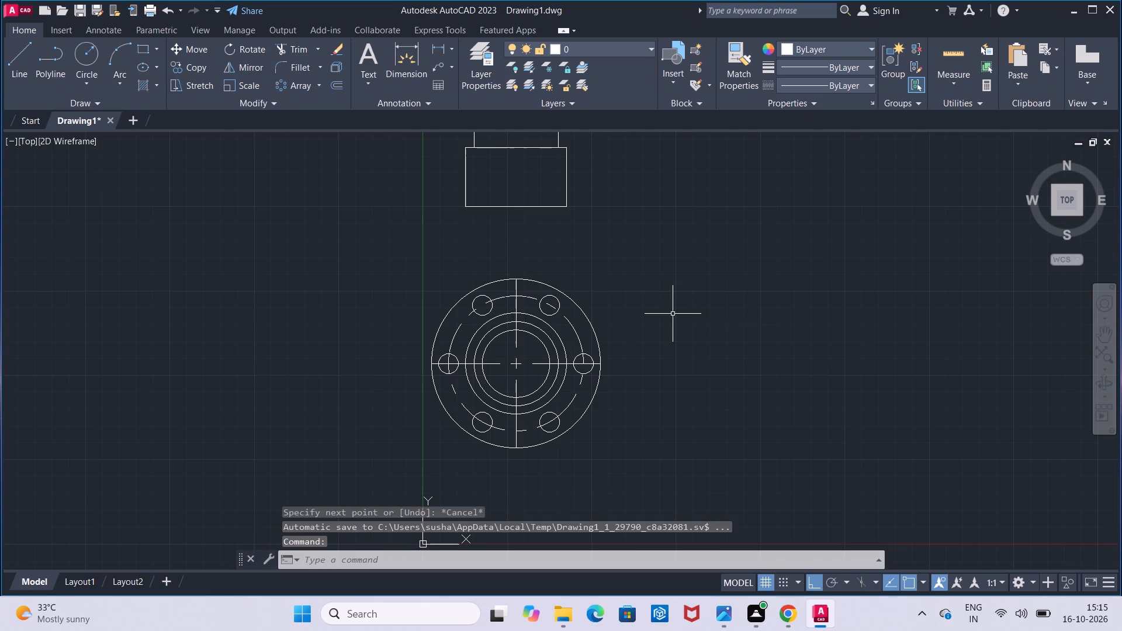
Draw a 25 horizontal line to the right of the plan, starting about 93 from the 50-diameter circle's top quadrant and level with it.
{"action": "left_click", "coordinate": [27, 73]}
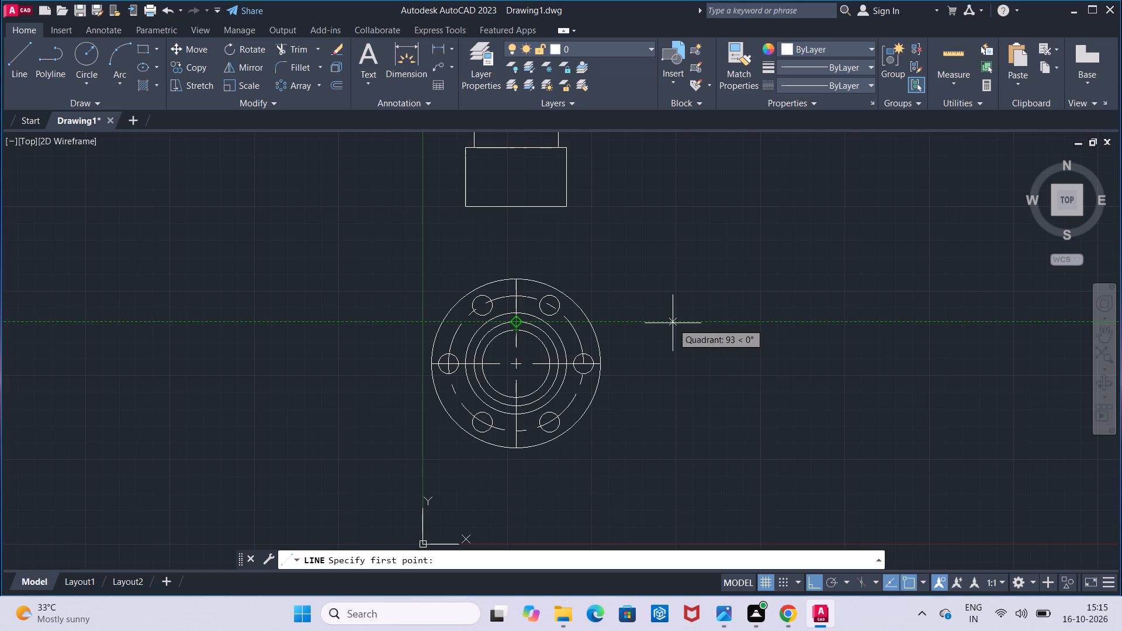
{"action": "left_click", "coordinate": [673, 323]}
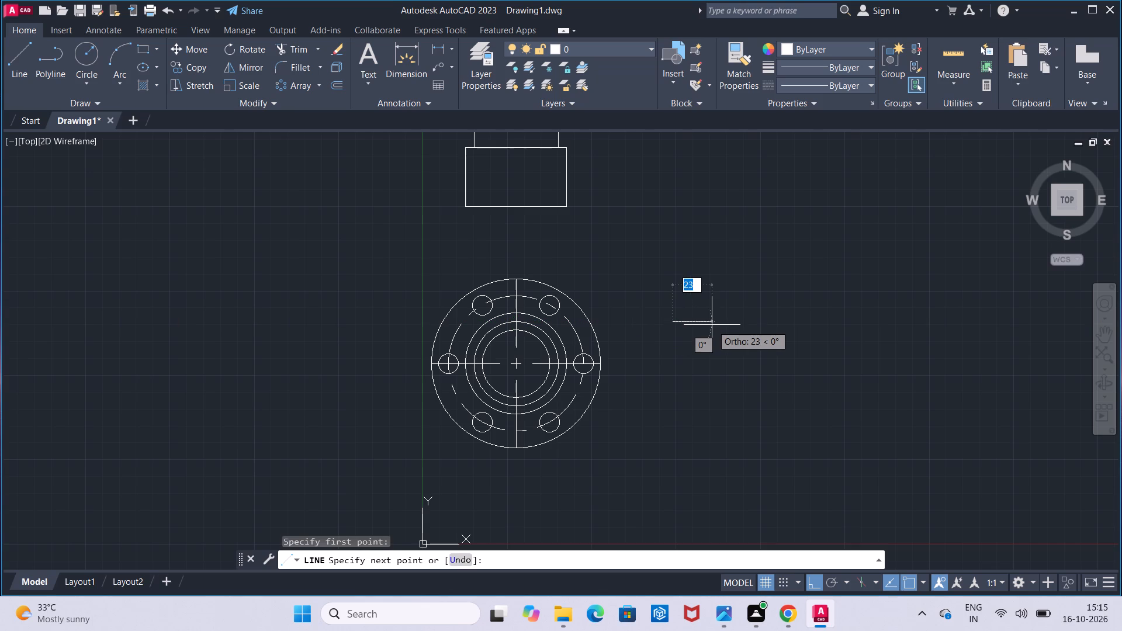
{"action": "type", "text": "25"}
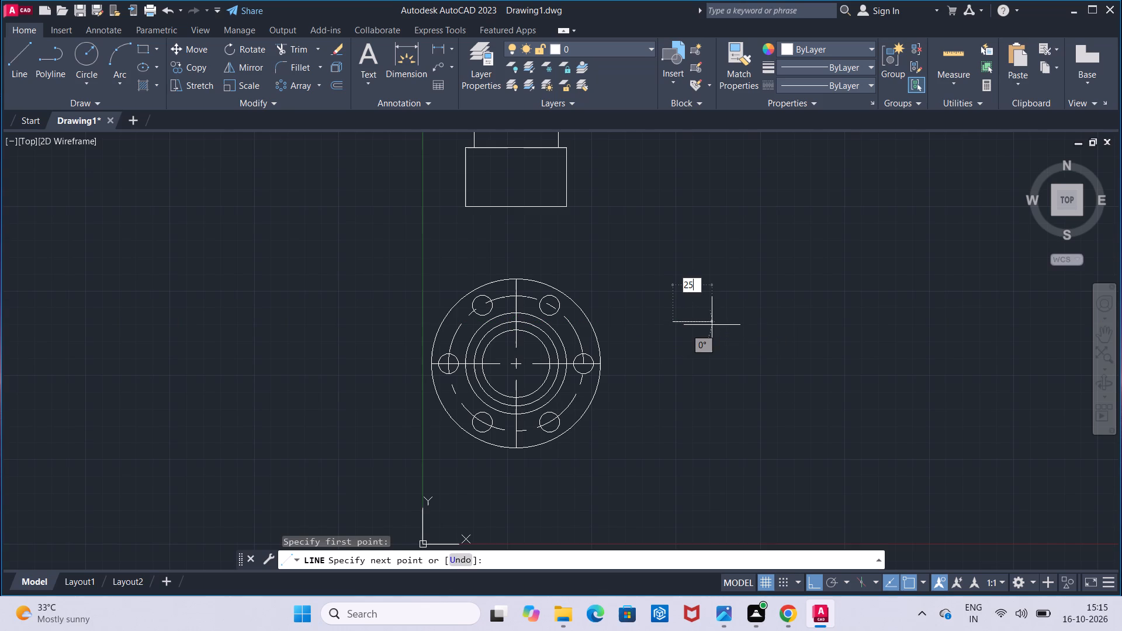
{"action": "key", "text": "Return"}
{"action": "key", "text": "Escape"}
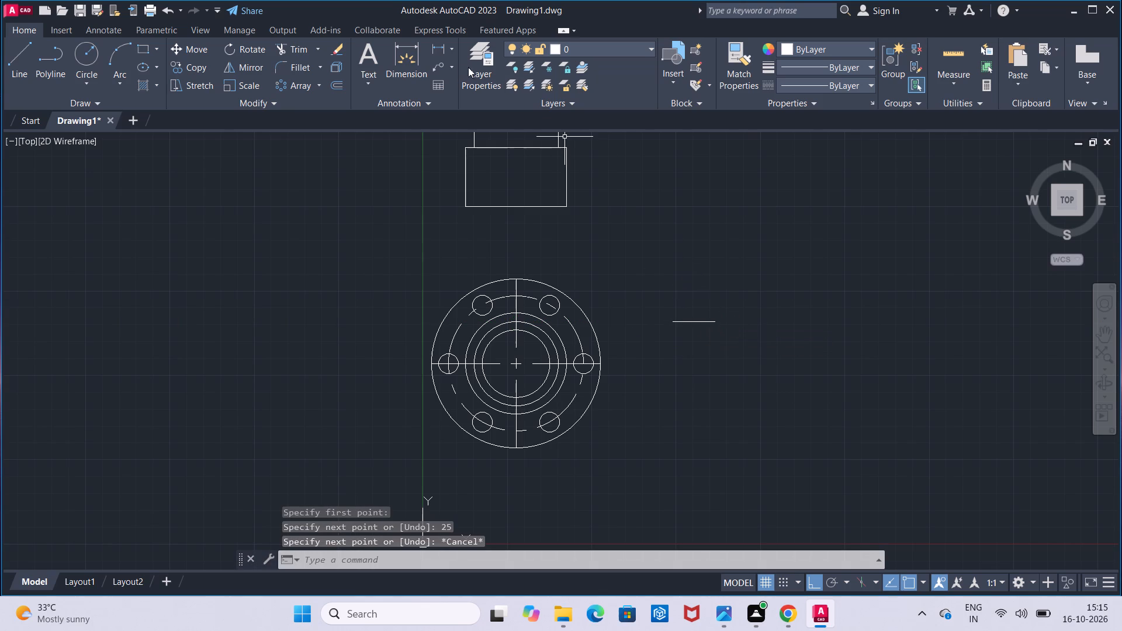
Check the new short horizontal line's length with a linear dimension, without placing it.
{"action": "left_click", "coordinate": [443, 54]}
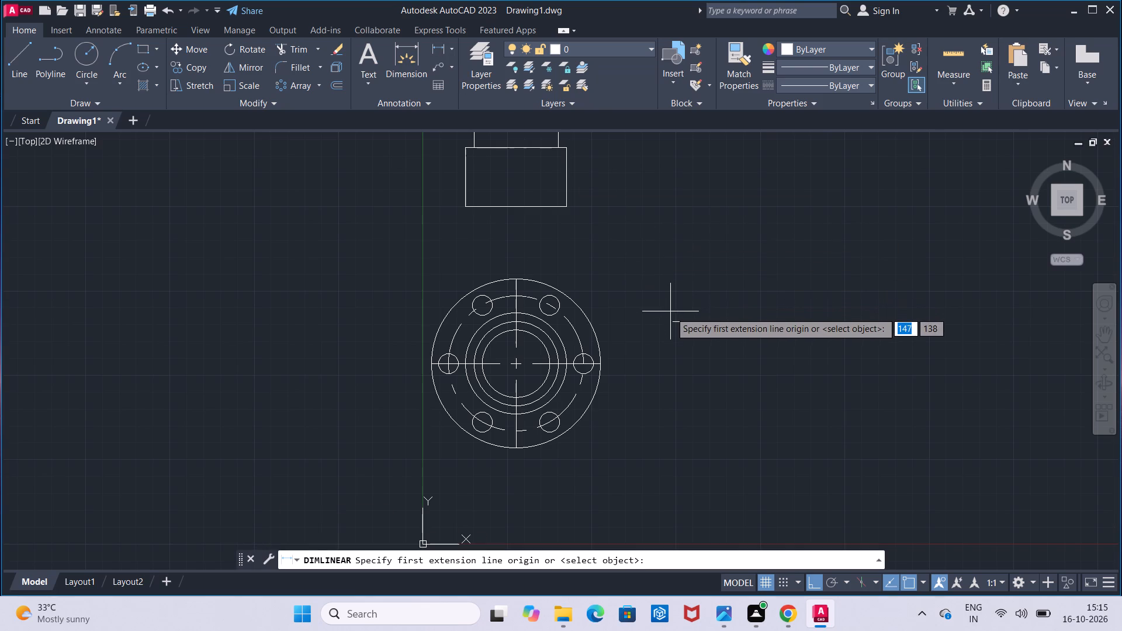
{"action": "left_click", "coordinate": [672, 321]}
{"action": "left_click", "coordinate": [715, 324]}
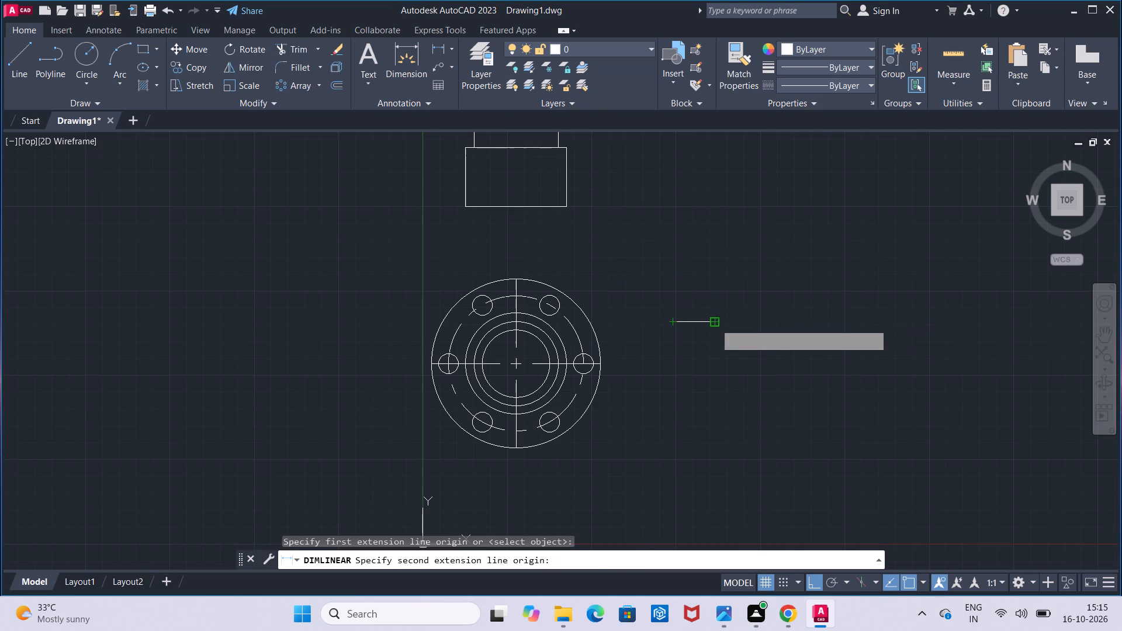
{"action": "key", "text": "Escape"}
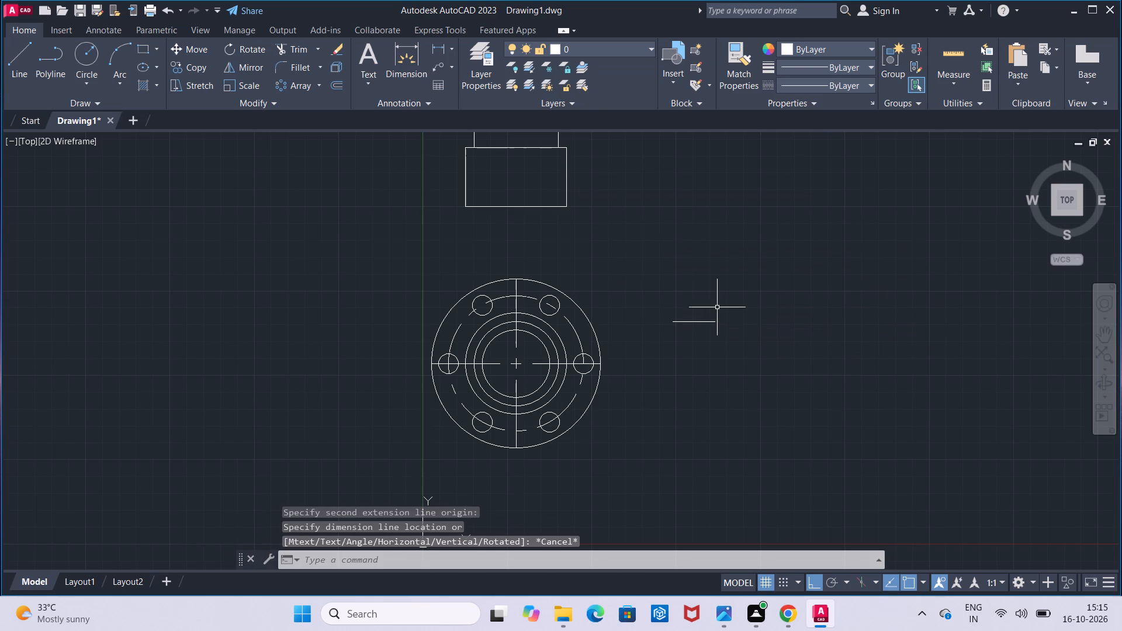
Complete a 25 by 50 rectangle below the short line with a 50 vertical left side, a 25 bottom line and a closing right side.
{"action": "left_click", "coordinate": [6, 80]}
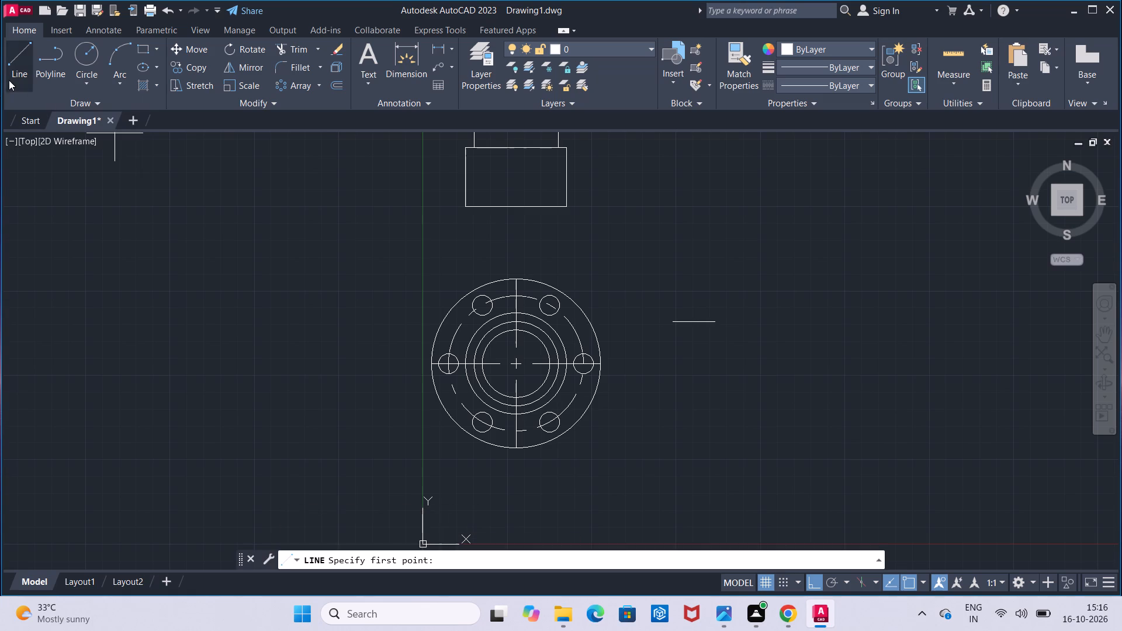
{"action": "left_click", "coordinate": [671, 324]}
{"action": "type", "text": "50"}
{"action": "key", "text": "Return"}
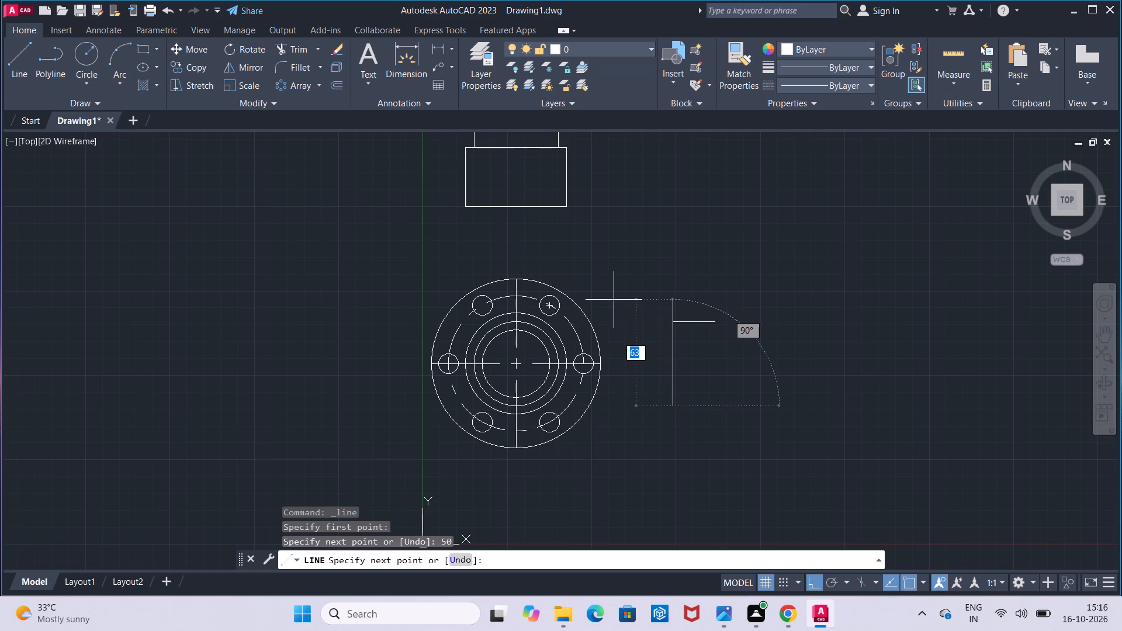
{"action": "key", "text": "Escape"}
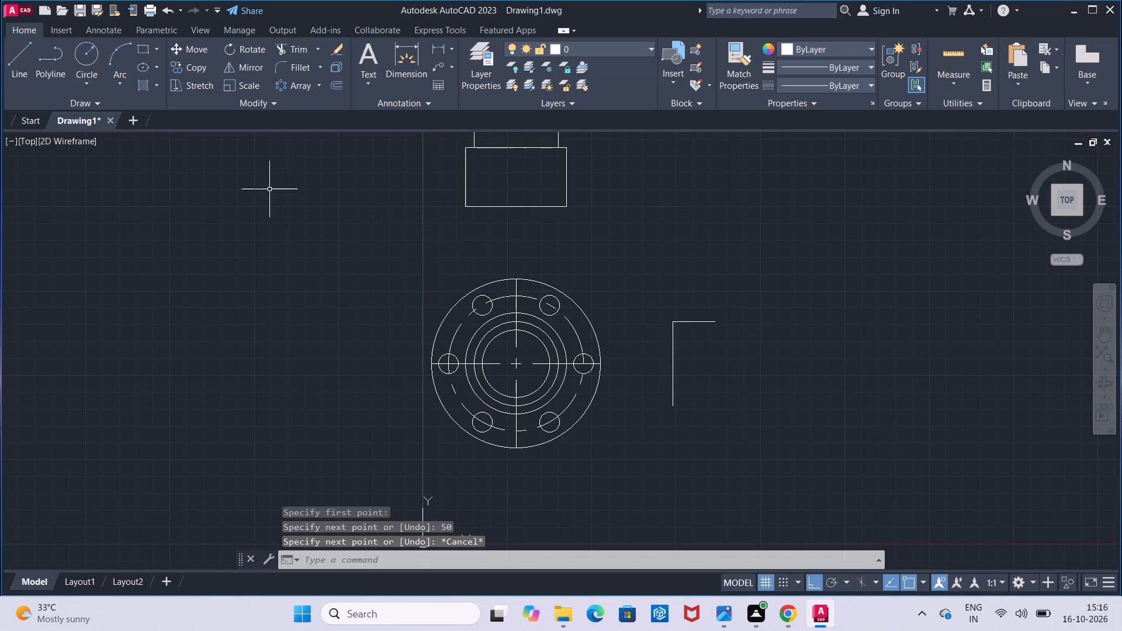
{"action": "left_click", "coordinate": [20, 82]}
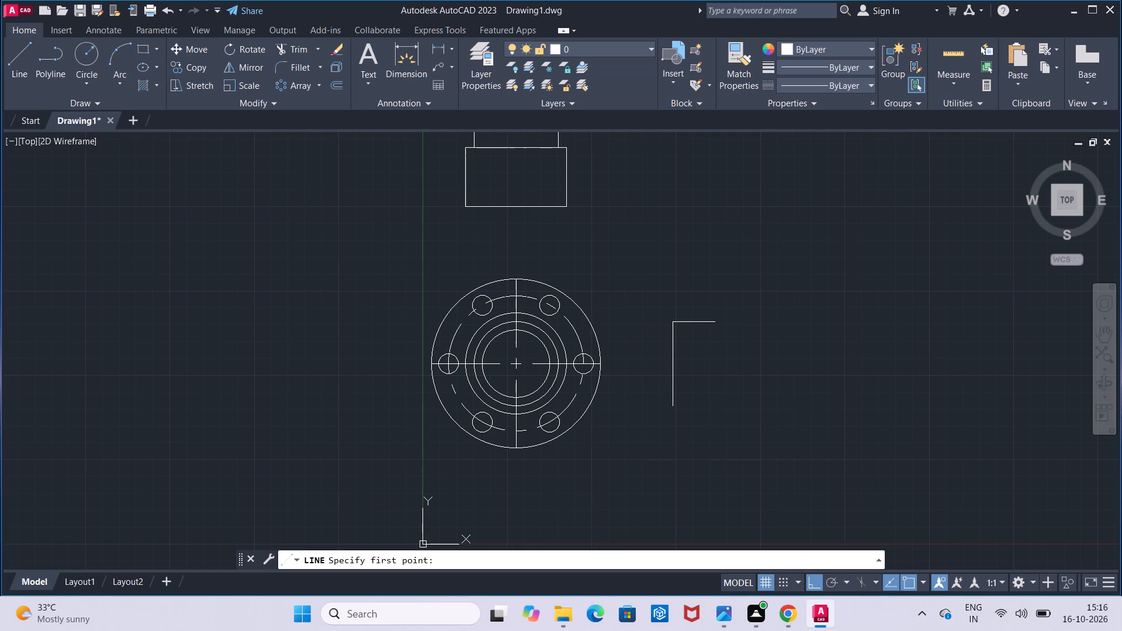
{"action": "left_click", "coordinate": [676, 403]}
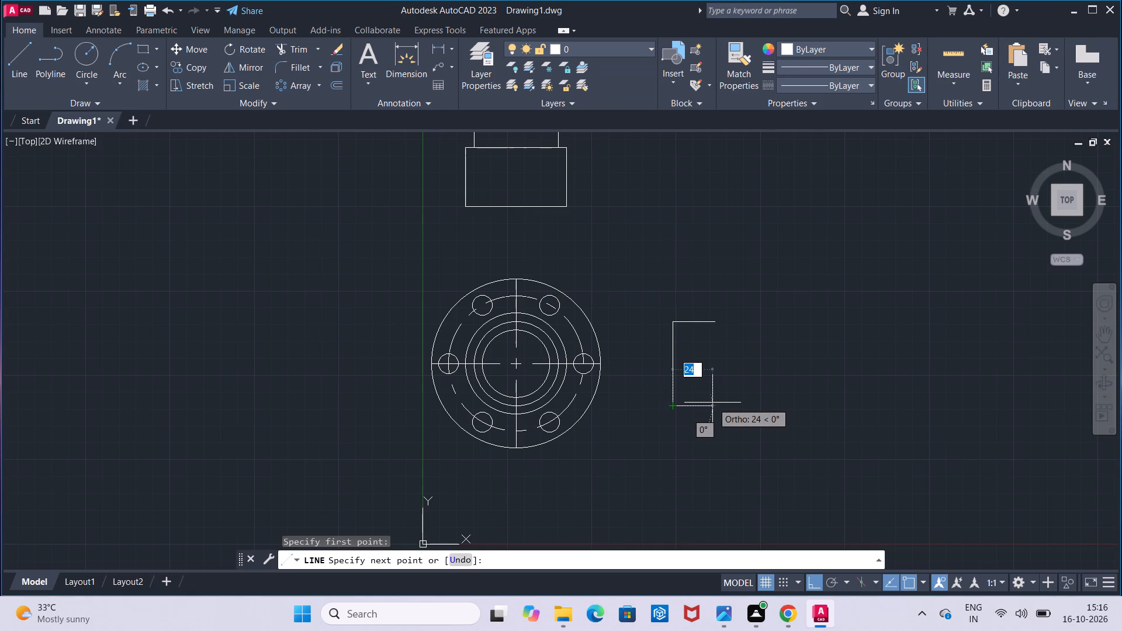
{"action": "type", "text": "25"}
{"action": "key", "text": "Return"}
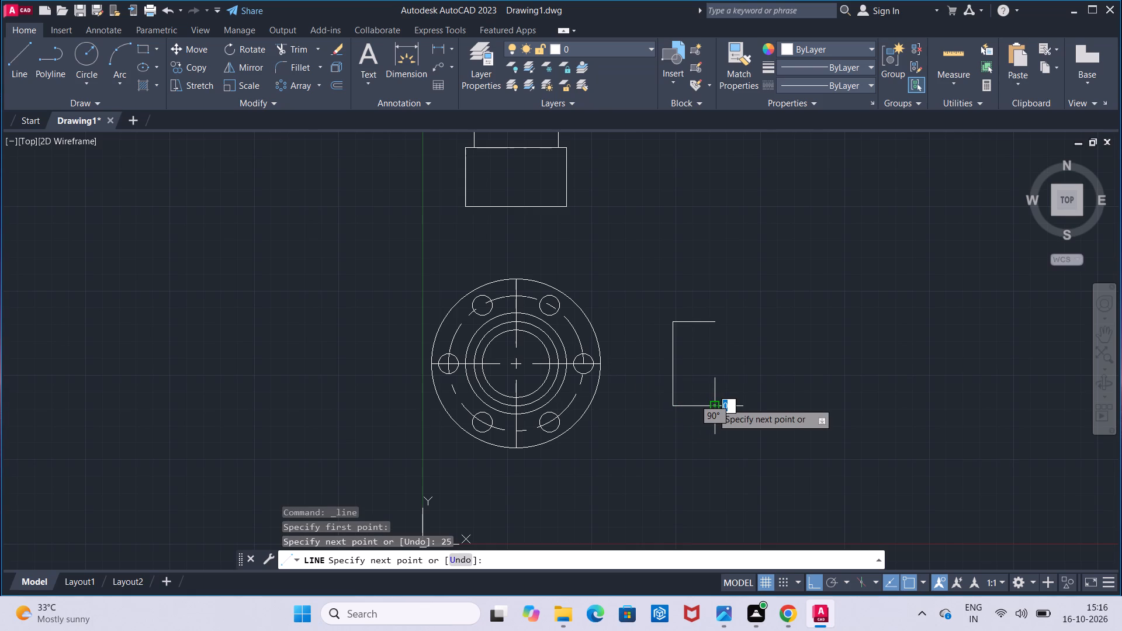
{"action": "key", "text": "Escape"}
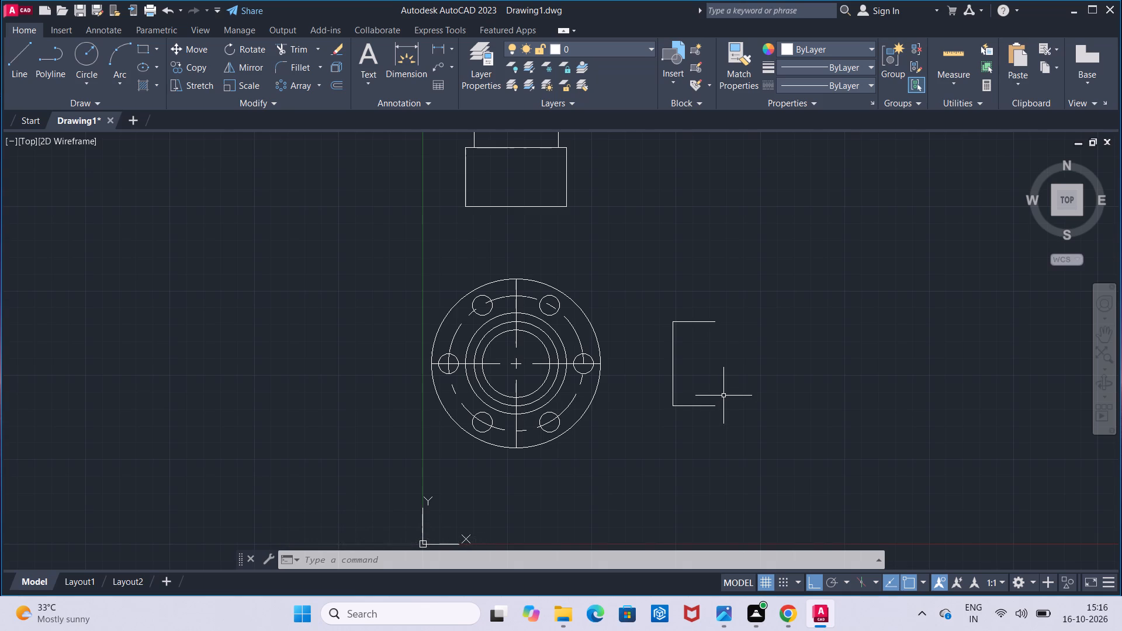
{"action": "scroll", "coordinate": [711, 385], "scroll_direction": "up", "scroll_amount": 1}
{"action": "left_click", "coordinate": [29, 80]}
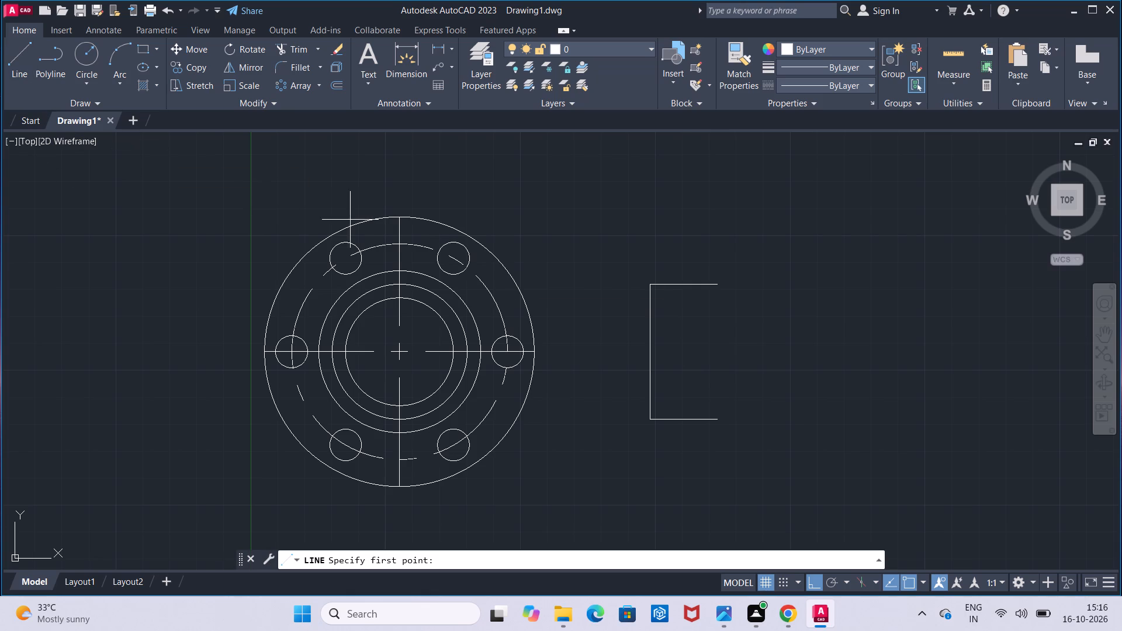
{"action": "left_click", "coordinate": [716, 290]}
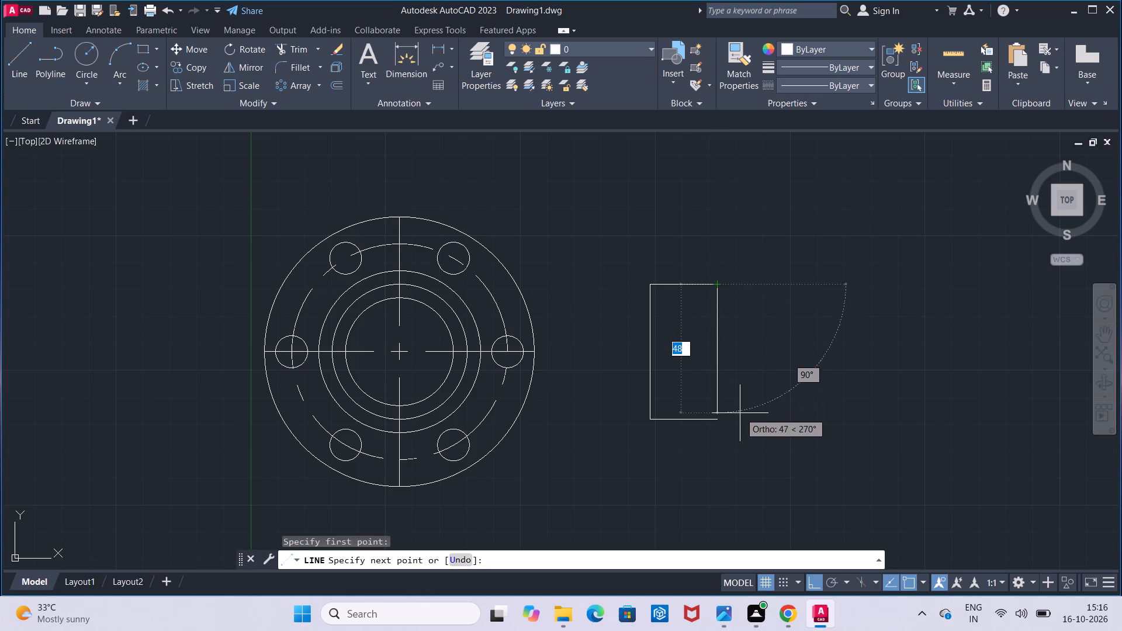
{"action": "left_click", "coordinate": [723, 422]}
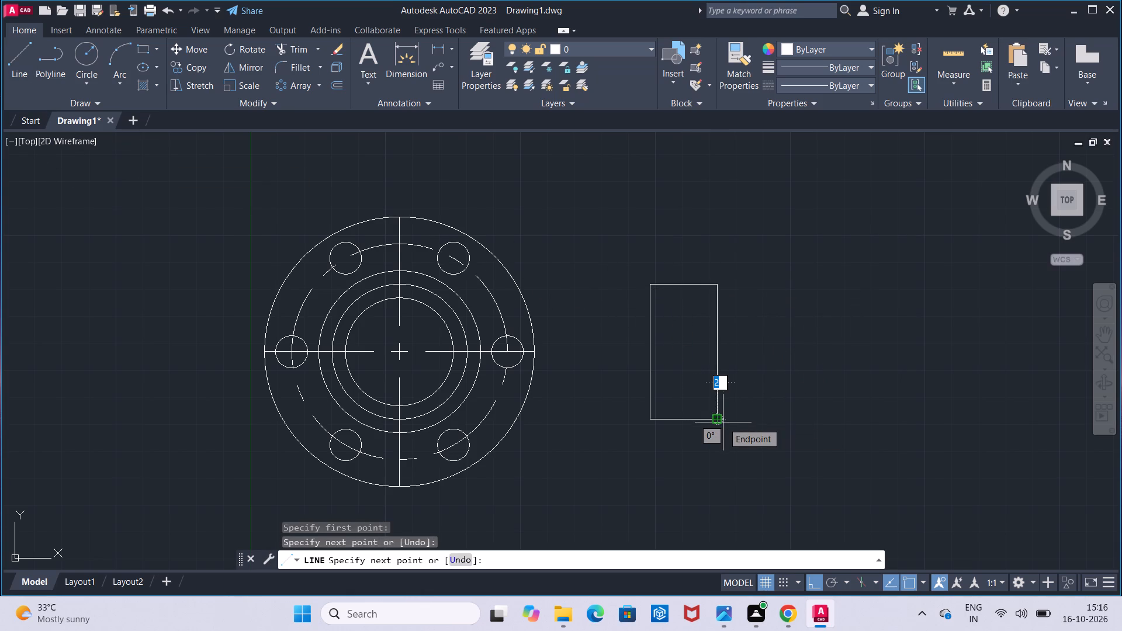
Draw a 45 horizontal line outward from the 25 by 50 rectangle's right side, starting just below its top corner.
{"action": "key", "text": "Escape"}
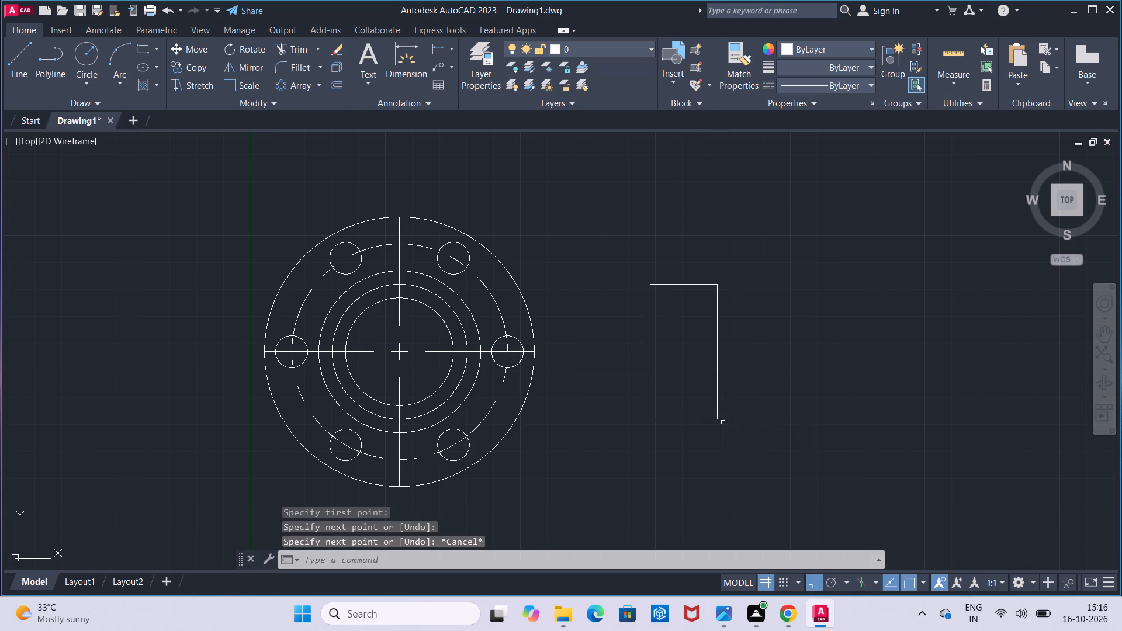
{"action": "scroll", "coordinate": [723, 422], "scroll_direction": "up", "scroll_amount": 1}
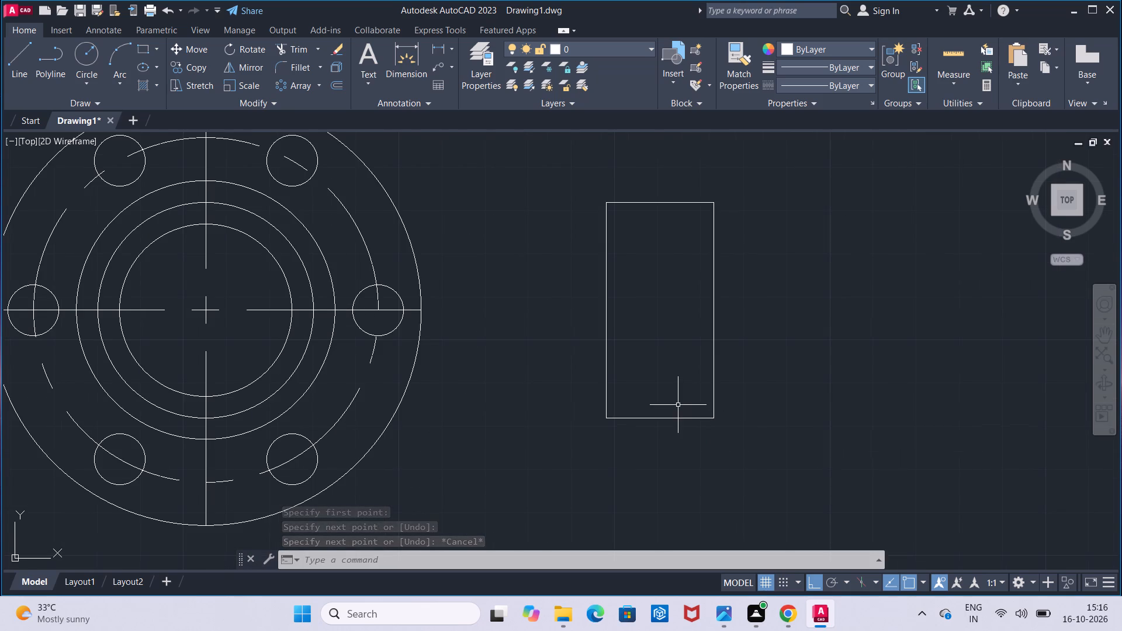
{"action": "middle_click_drag", "start_coordinate": [670, 405], "coordinate": [557, 435]}
{"action": "scroll", "coordinate": [557, 435], "scroll_direction": "down", "scroll_amount": 1}
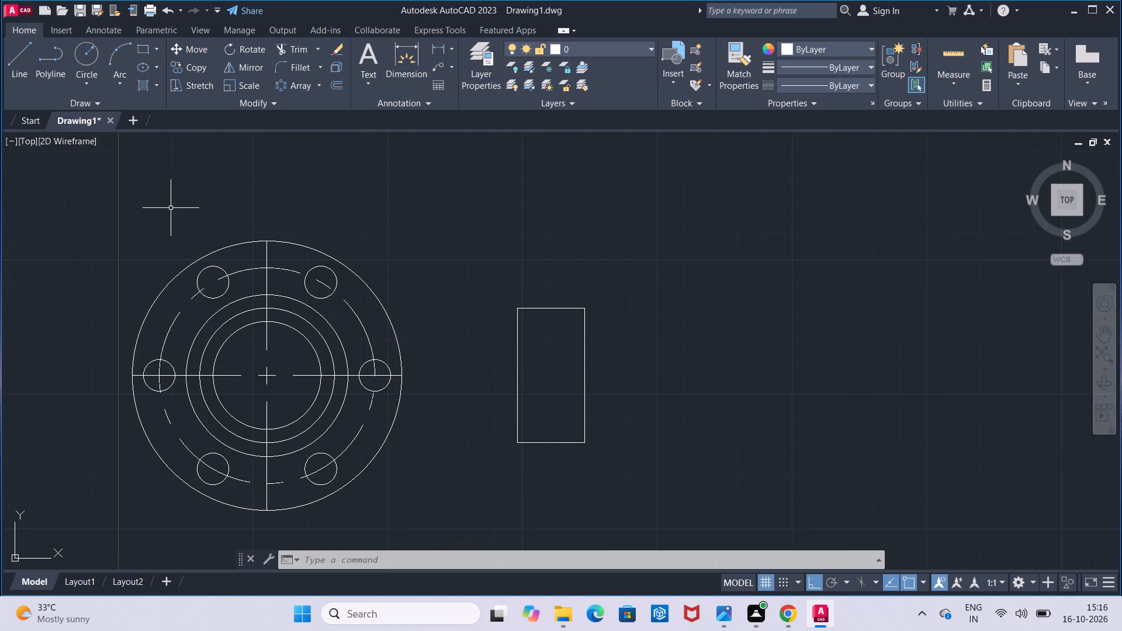
{"action": "left_click", "coordinate": [32, 78]}
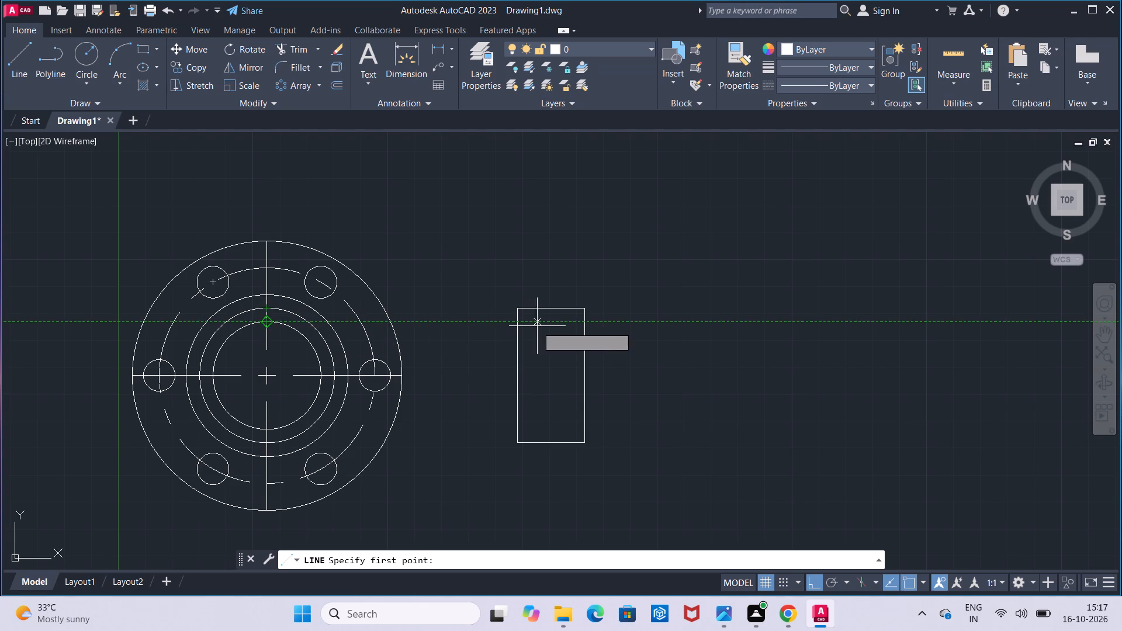
{"action": "left_click", "coordinate": [583, 324]}
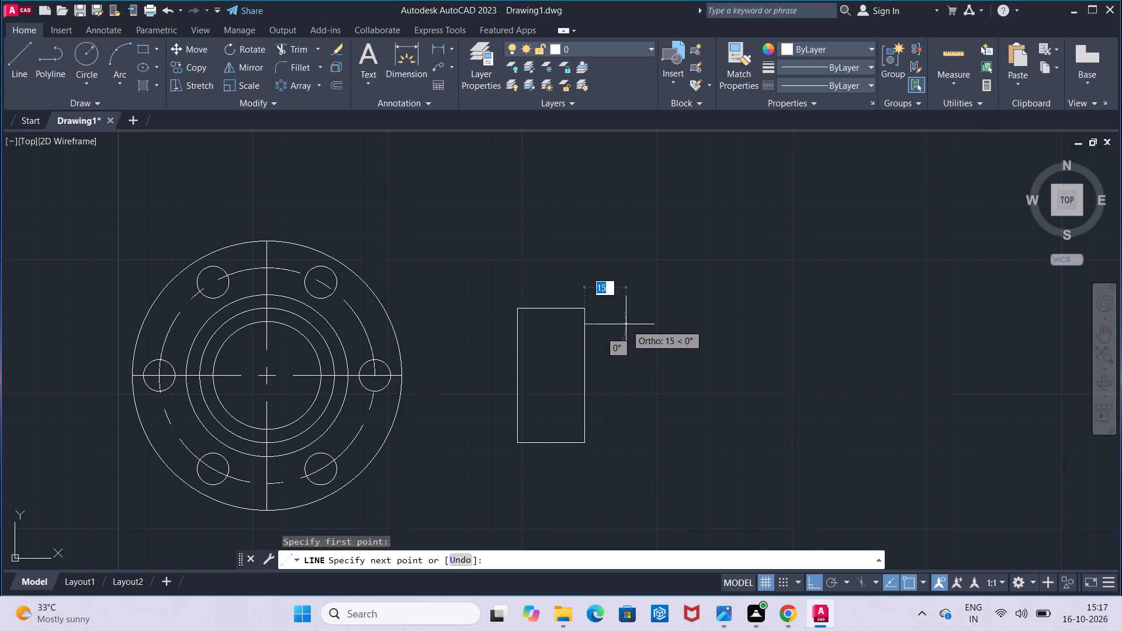
{"action": "type", "text": "45"}
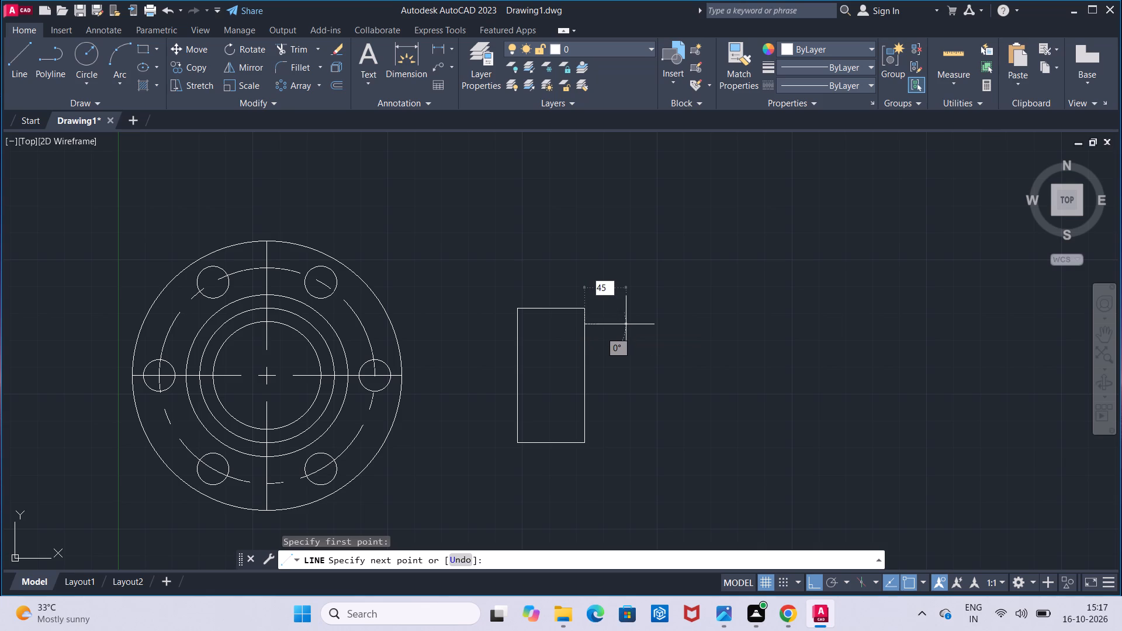
{"action": "key", "text": "Return"}
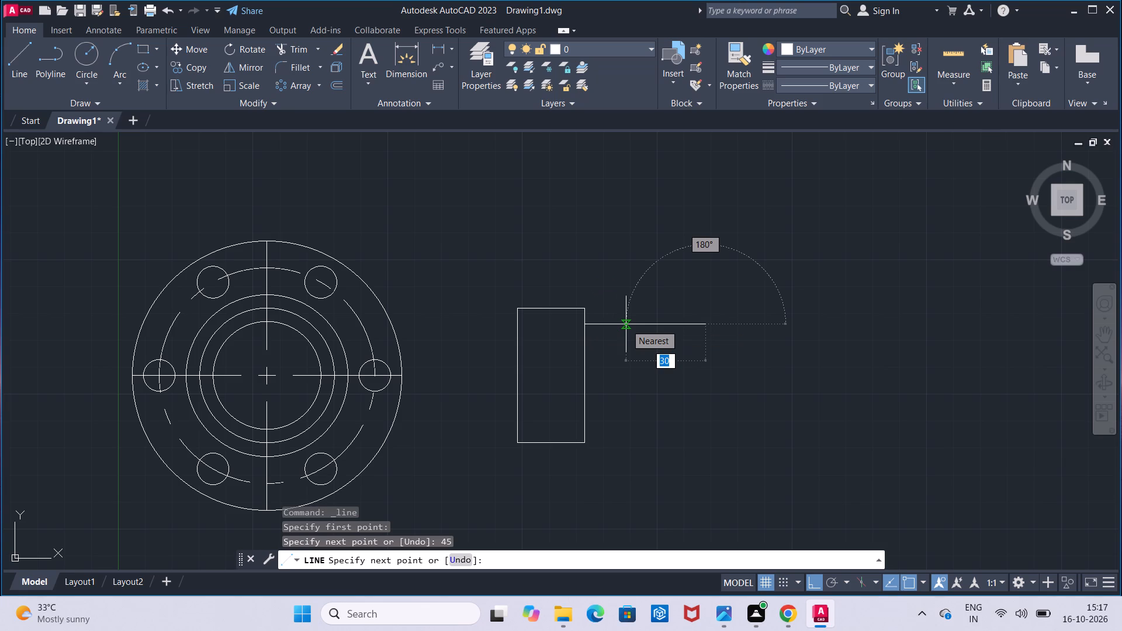
{"action": "key", "text": "Escape"}
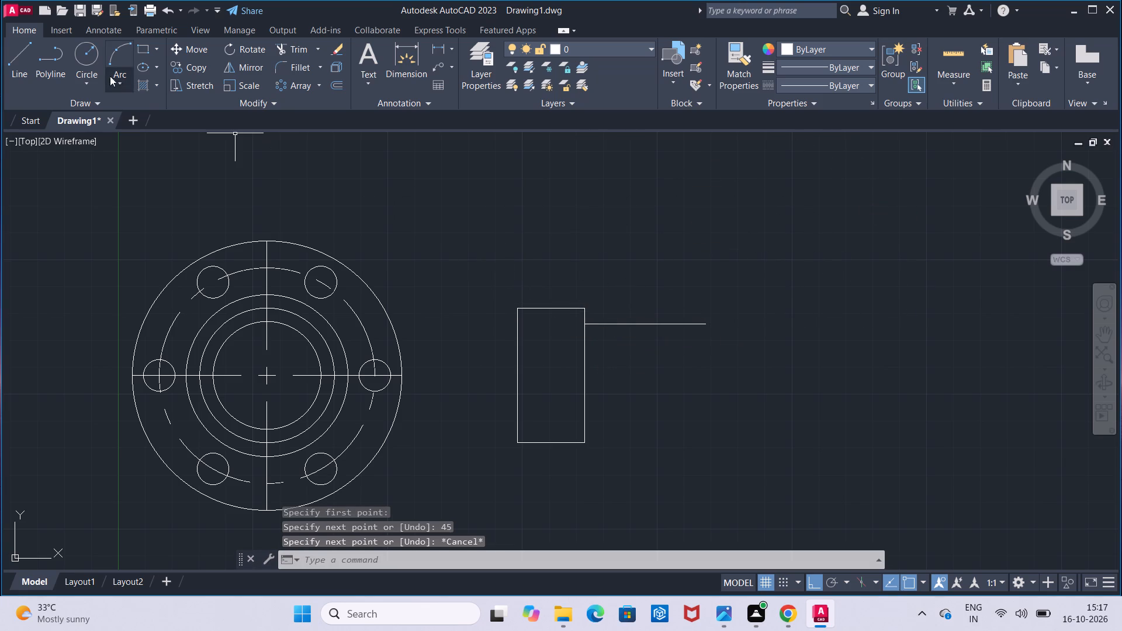
Draw a 40 vertical line down from the 45 line's outer end and a 45 line back to the rectangle.
{"action": "left_click", "coordinate": [30, 72]}
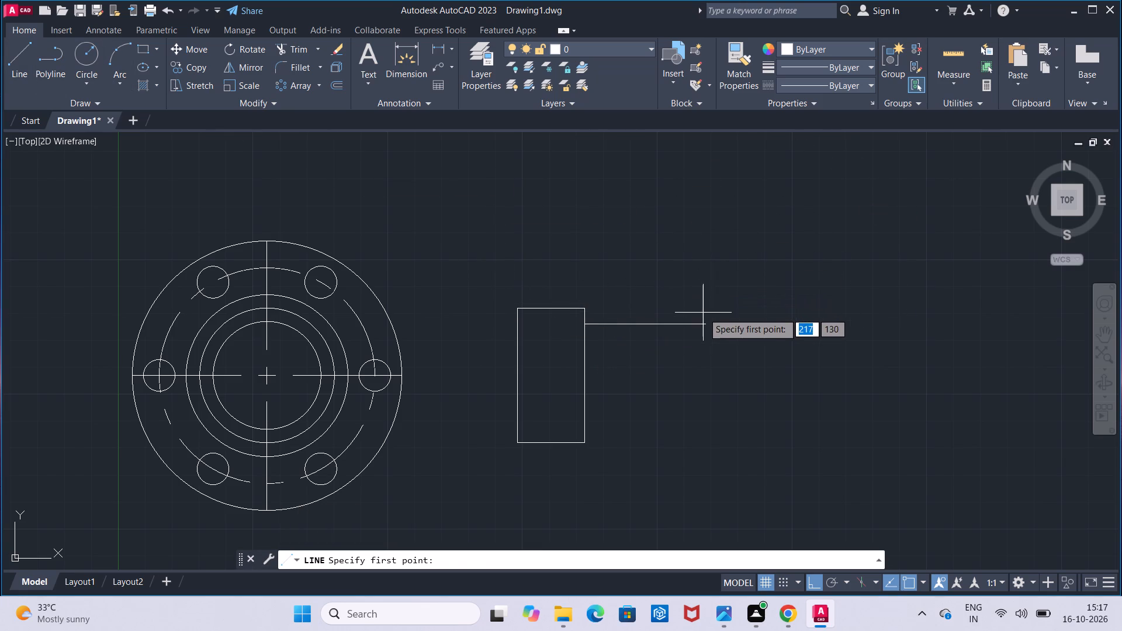
{"action": "left_click", "coordinate": [707, 324]}
{"action": "type", "text": "40"}
{"action": "key", "text": "Return"}
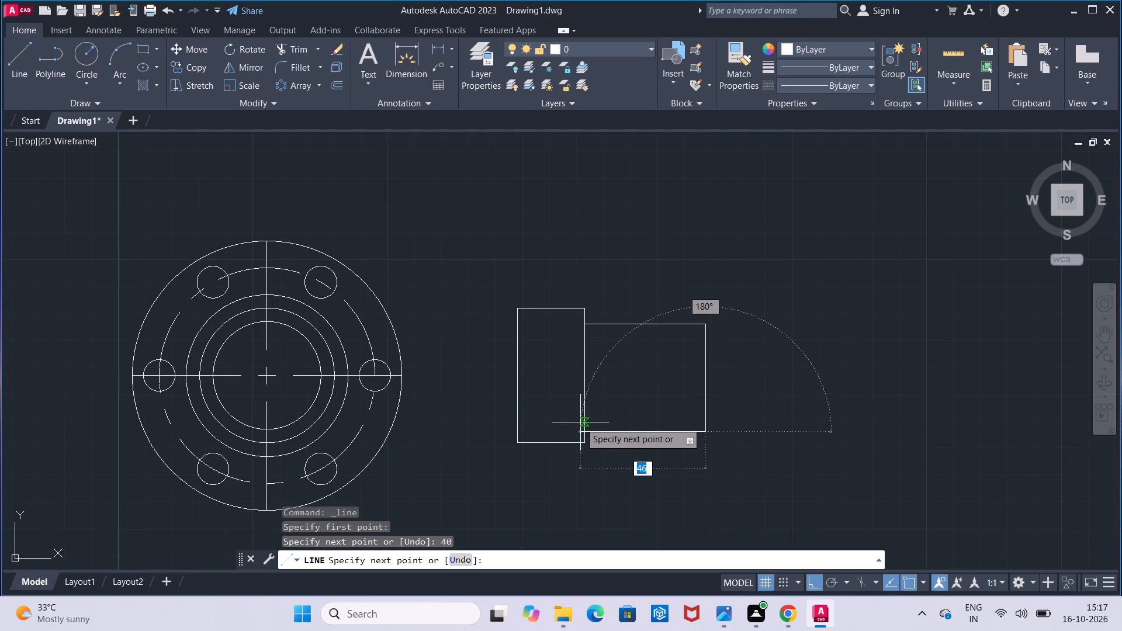
{"action": "type", "text": "45"}
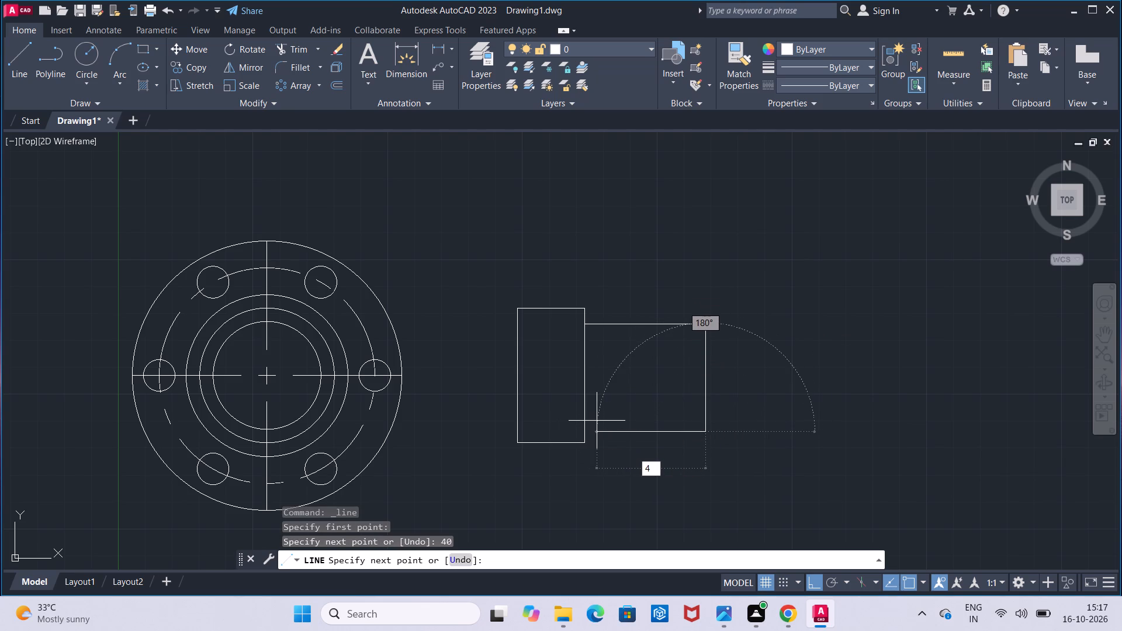
{"action": "key", "text": "Return"}
{"action": "key", "text": "Escape"}
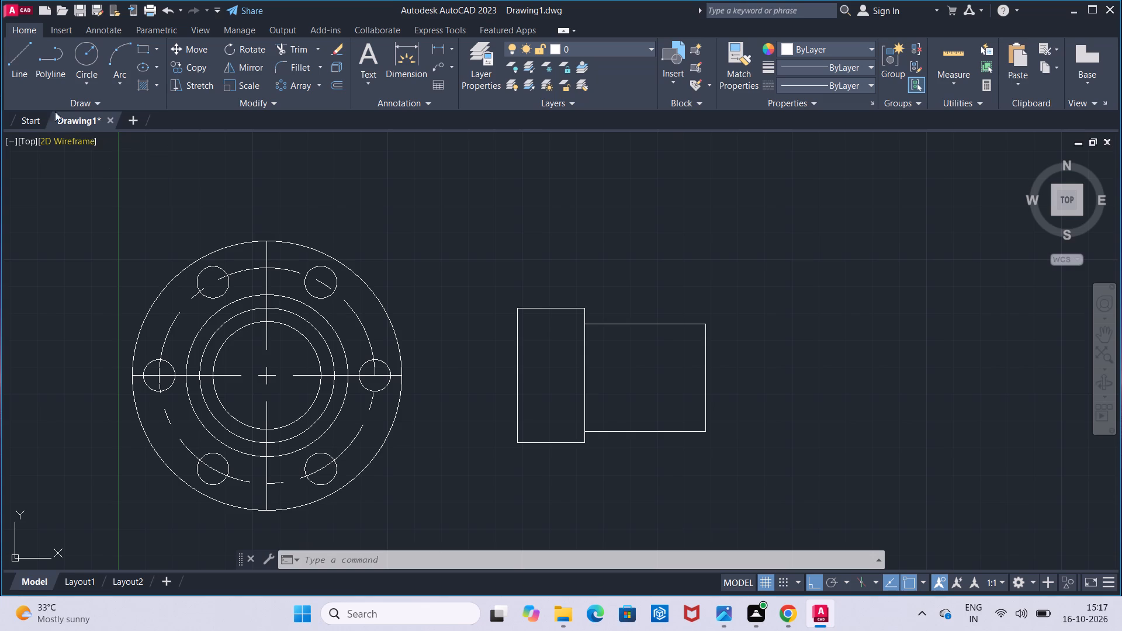
Draw a 5 vertical line upward from the rectangle's top-left corner.
{"action": "left_click", "coordinate": [27, 81]}
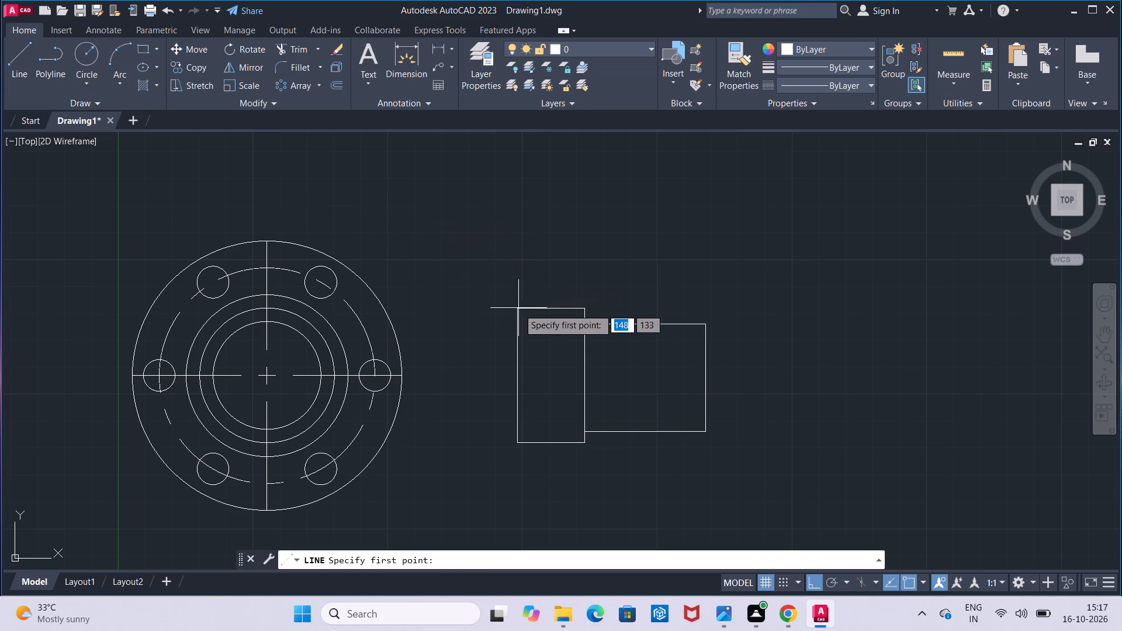
{"action": "left_click_drag", "start_coordinate": [518, 308], "coordinate": [521, 303]}
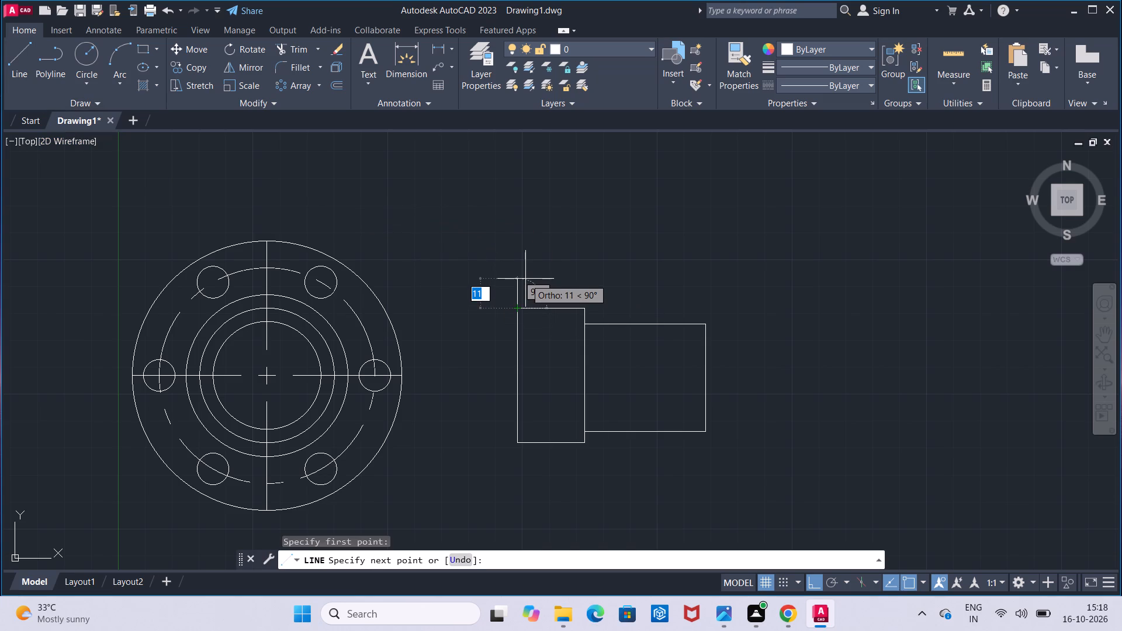
{"action": "key", "text": "5"}
{"action": "key", "text": "Return"}
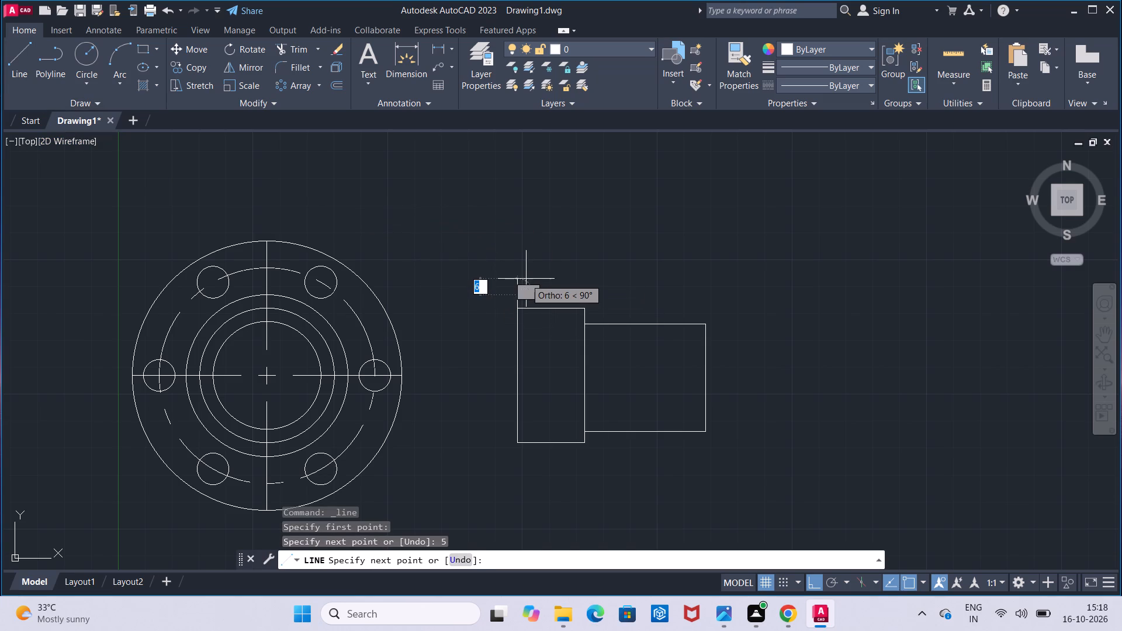
{"action": "key", "text": "Escape"}
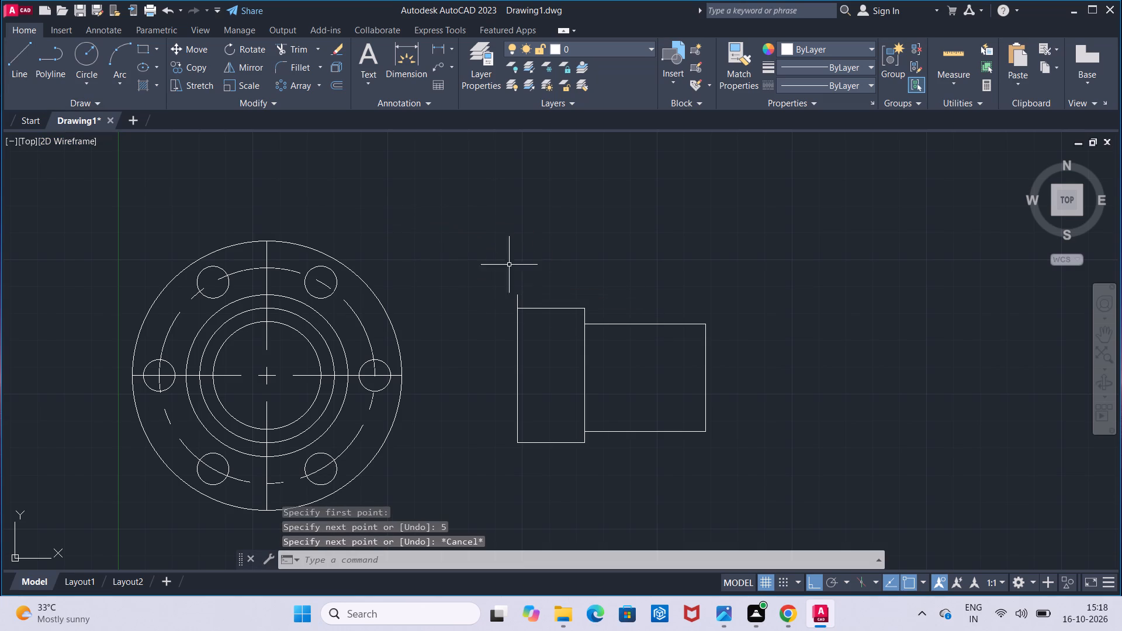
Check the short vertical line's length with a linear dimension, without placing it.
{"action": "left_click_drag", "start_coordinate": [440, 50], "coordinate": [442, 60]}
{"action": "left_click", "coordinate": [435, 50]}
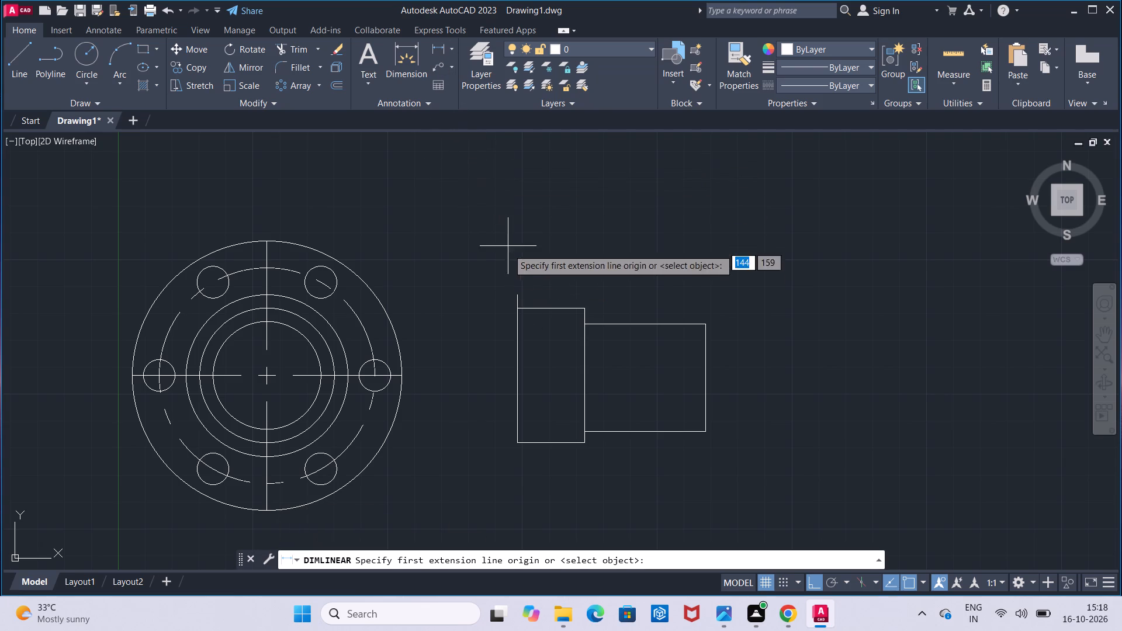
{"action": "left_click", "coordinate": [515, 294]}
{"action": "left_click", "coordinate": [521, 306]}
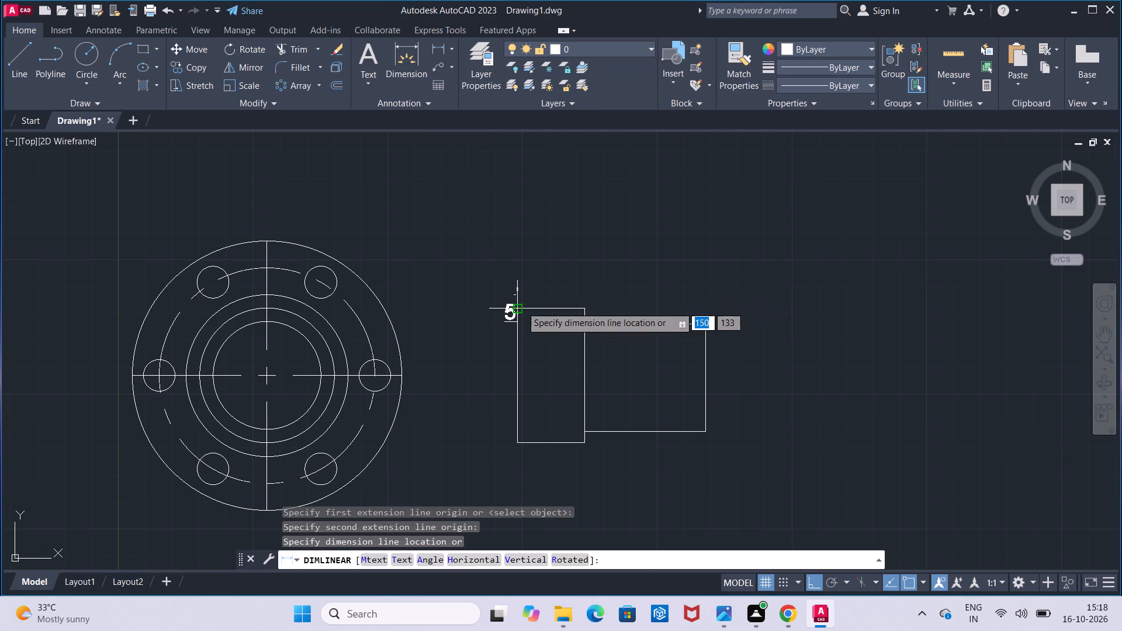
{"action": "key", "text": "Escape"}
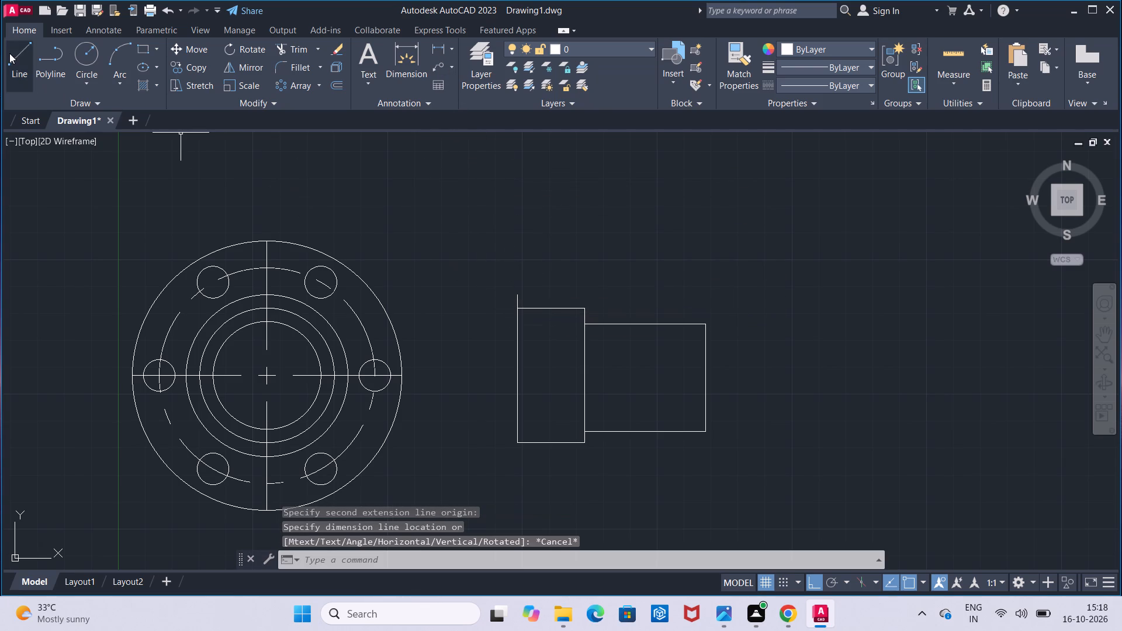
Draw a 35 horizontal line rightward from the top of the short vertical line, with a 5 drop at its end.
{"action": "left_click_drag", "start_coordinate": [9, 53], "coordinate": [23, 61]}
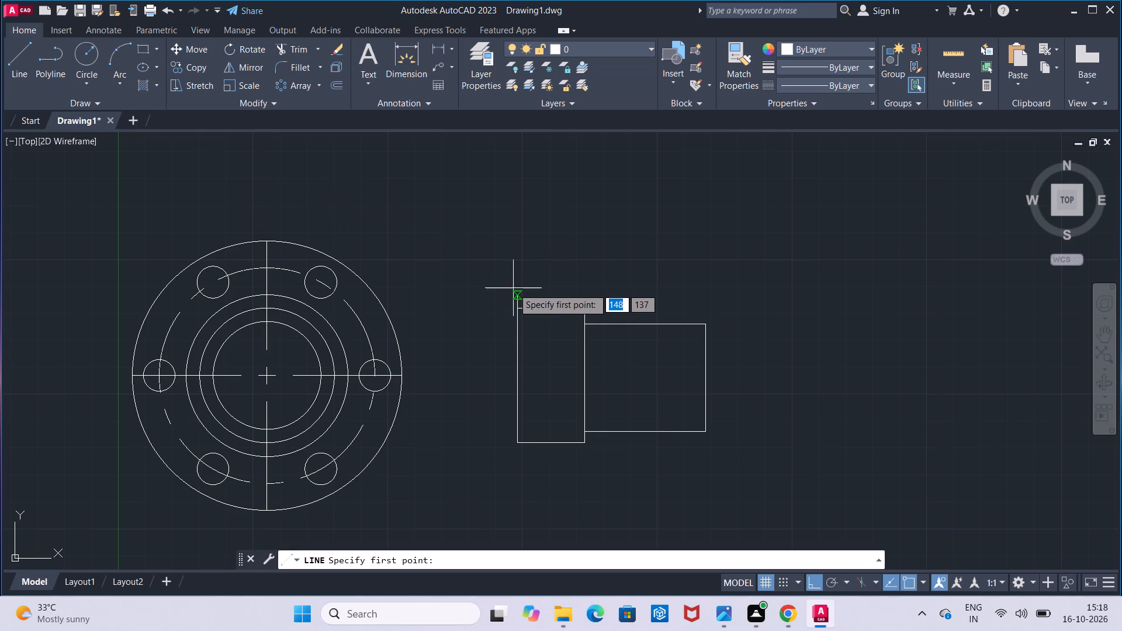
{"action": "left_click", "coordinate": [520, 296]}
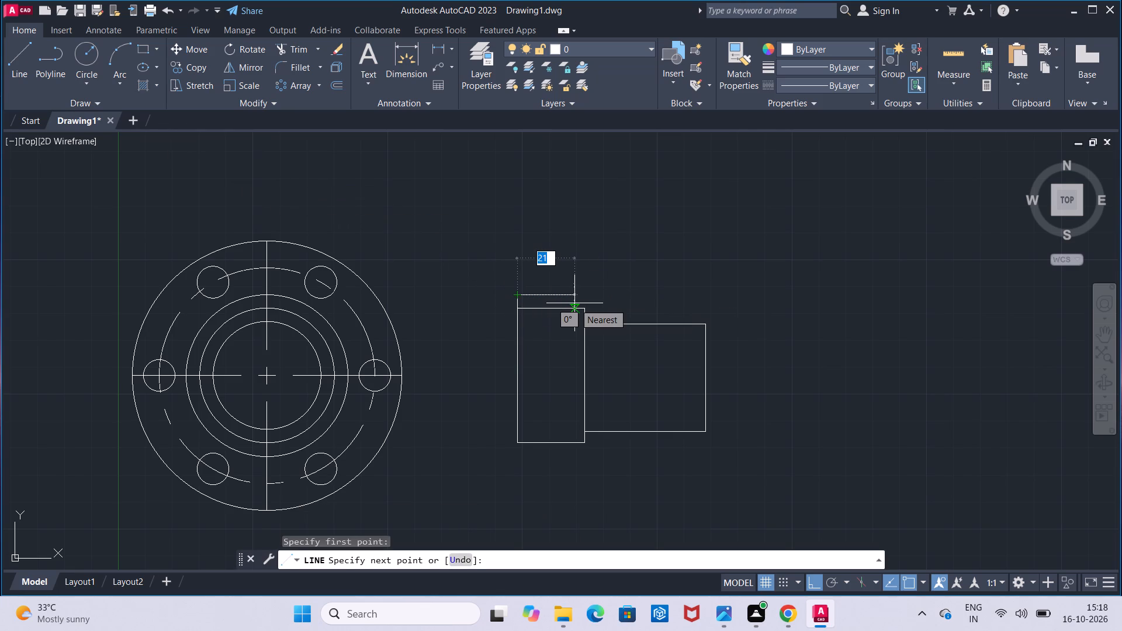
{"action": "type", "text": "35"}
{"action": "key", "text": "Return"}
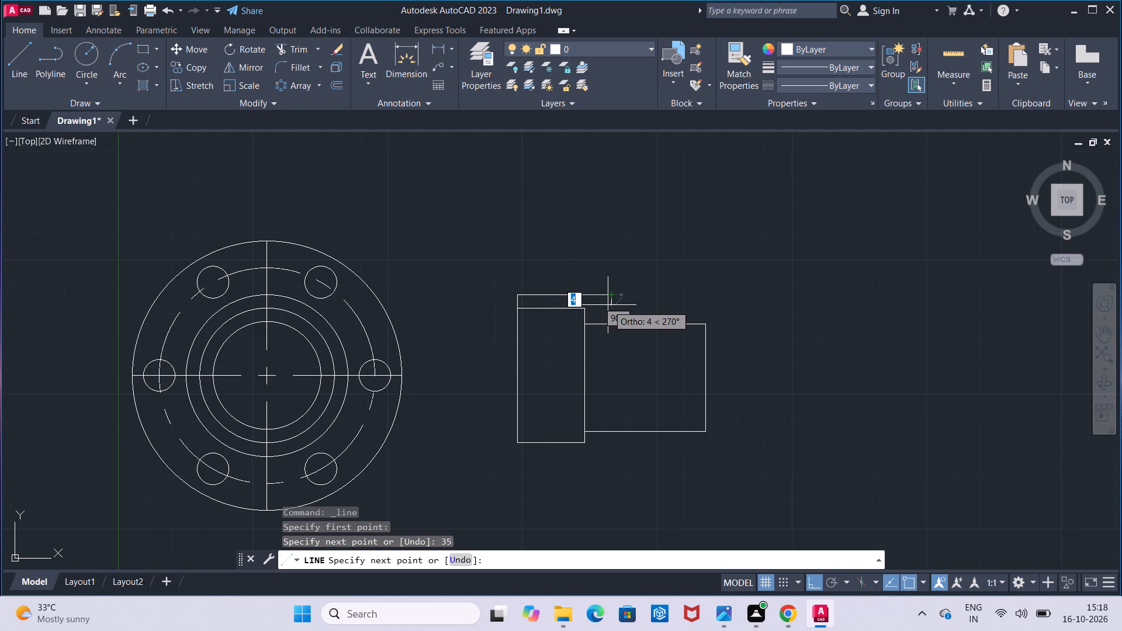
{"action": "key", "text": "5"}
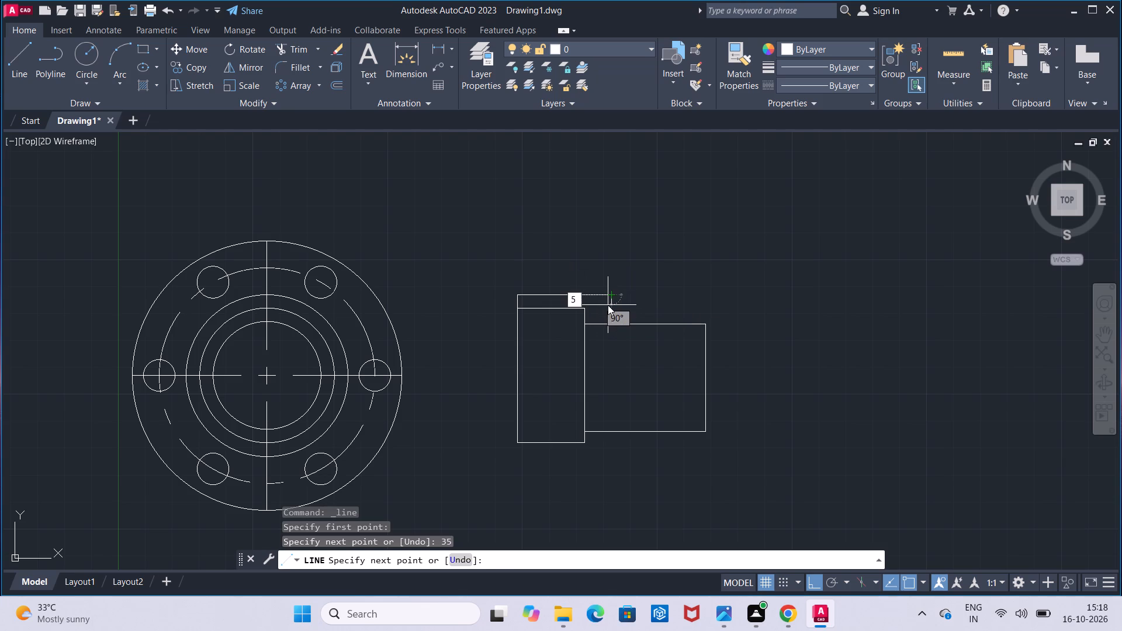
{"action": "key", "text": "Return"}
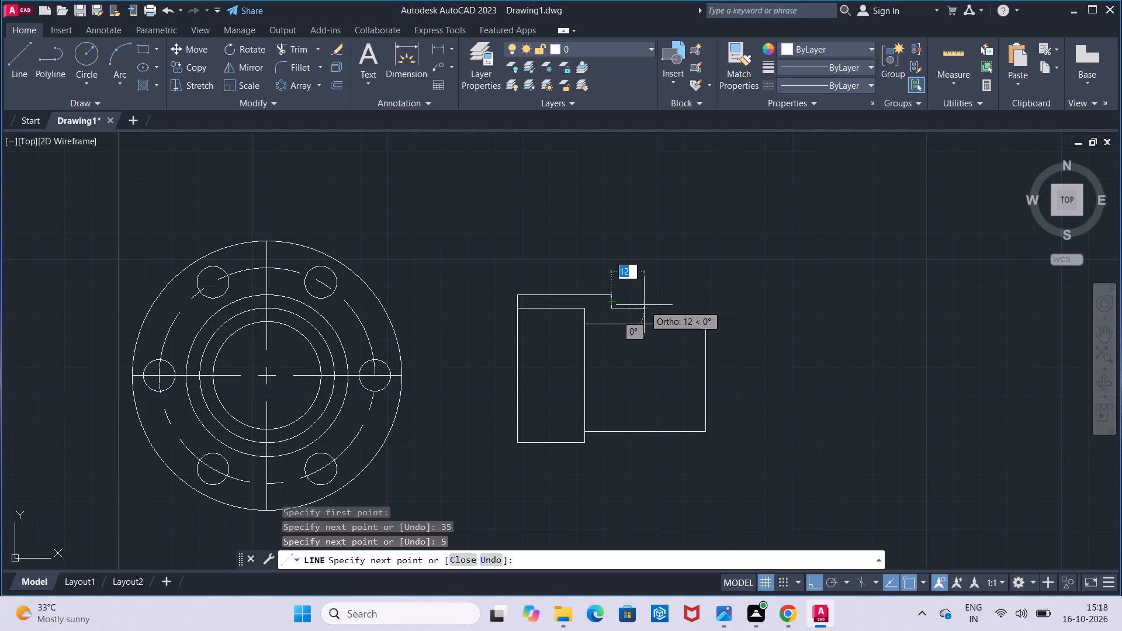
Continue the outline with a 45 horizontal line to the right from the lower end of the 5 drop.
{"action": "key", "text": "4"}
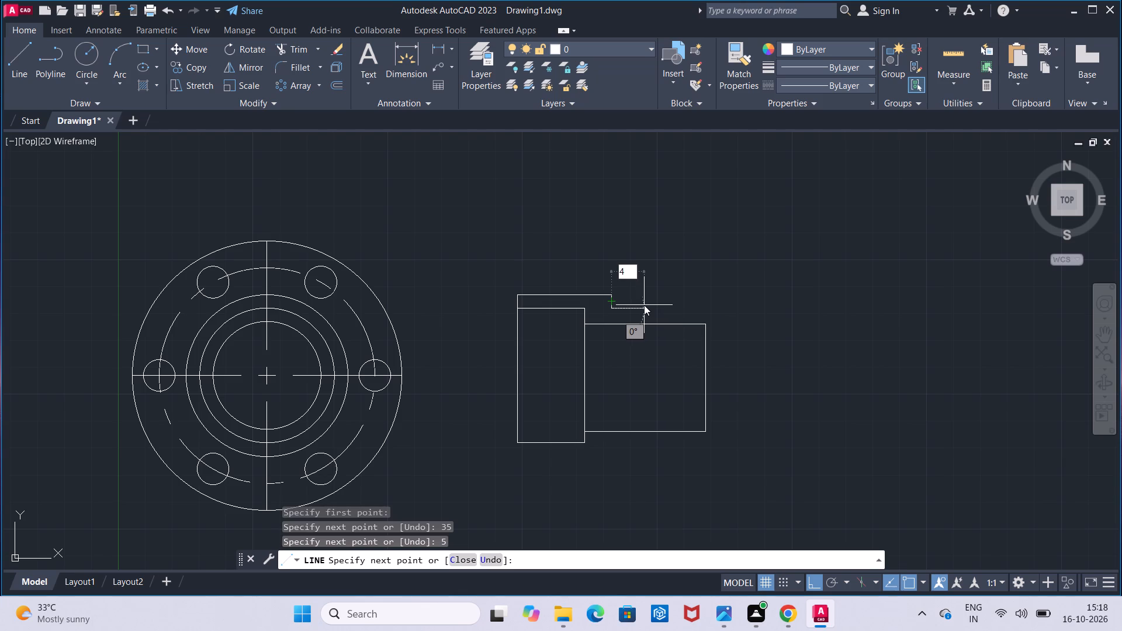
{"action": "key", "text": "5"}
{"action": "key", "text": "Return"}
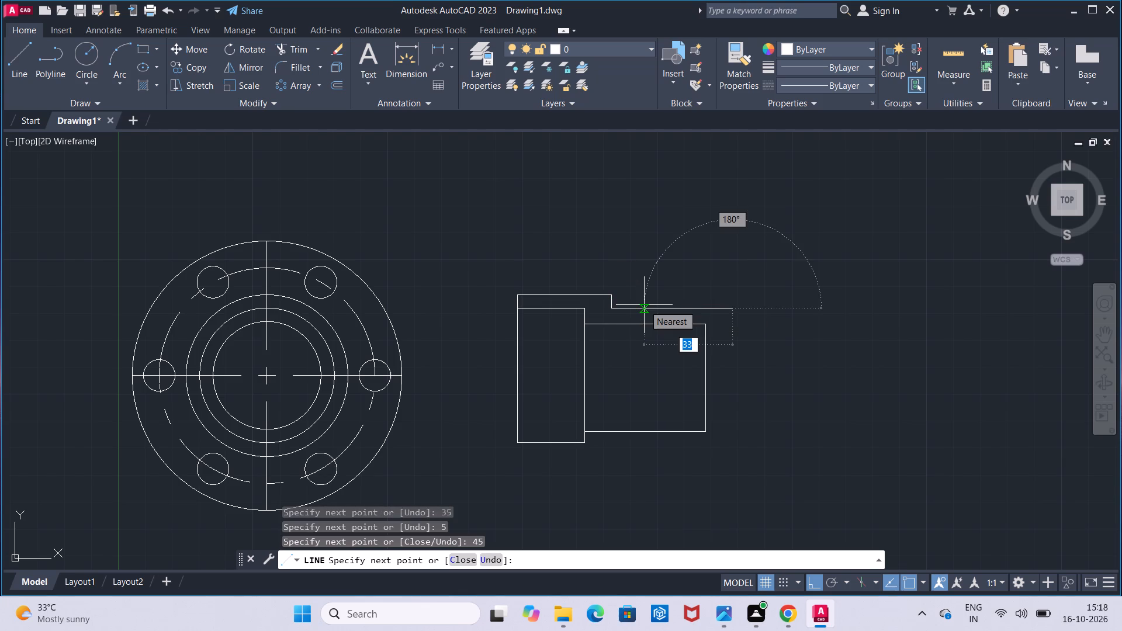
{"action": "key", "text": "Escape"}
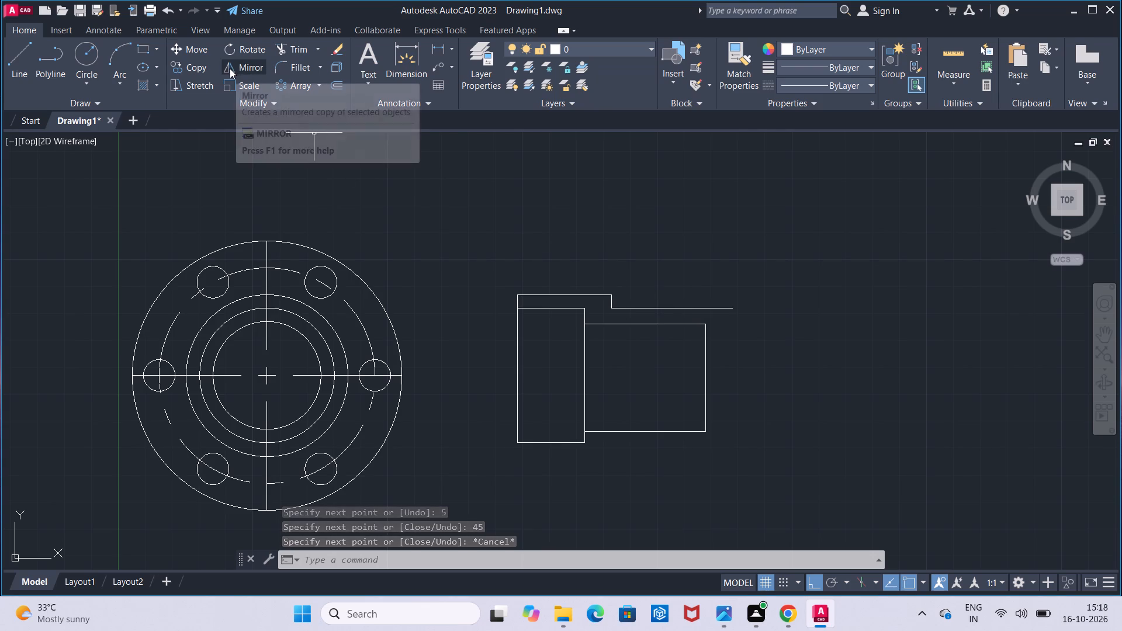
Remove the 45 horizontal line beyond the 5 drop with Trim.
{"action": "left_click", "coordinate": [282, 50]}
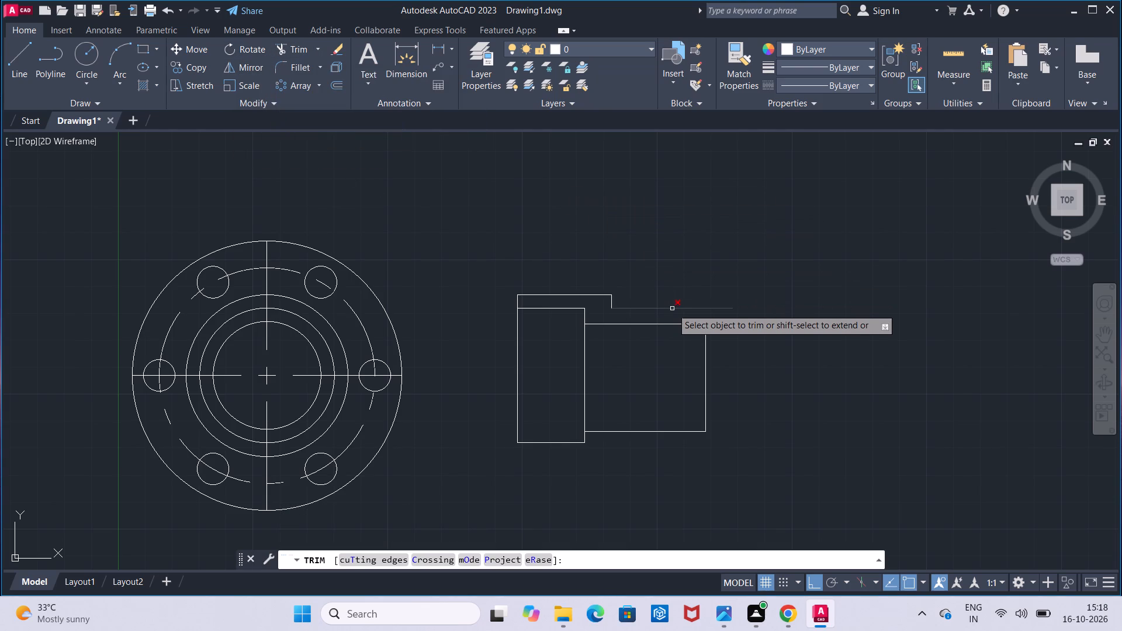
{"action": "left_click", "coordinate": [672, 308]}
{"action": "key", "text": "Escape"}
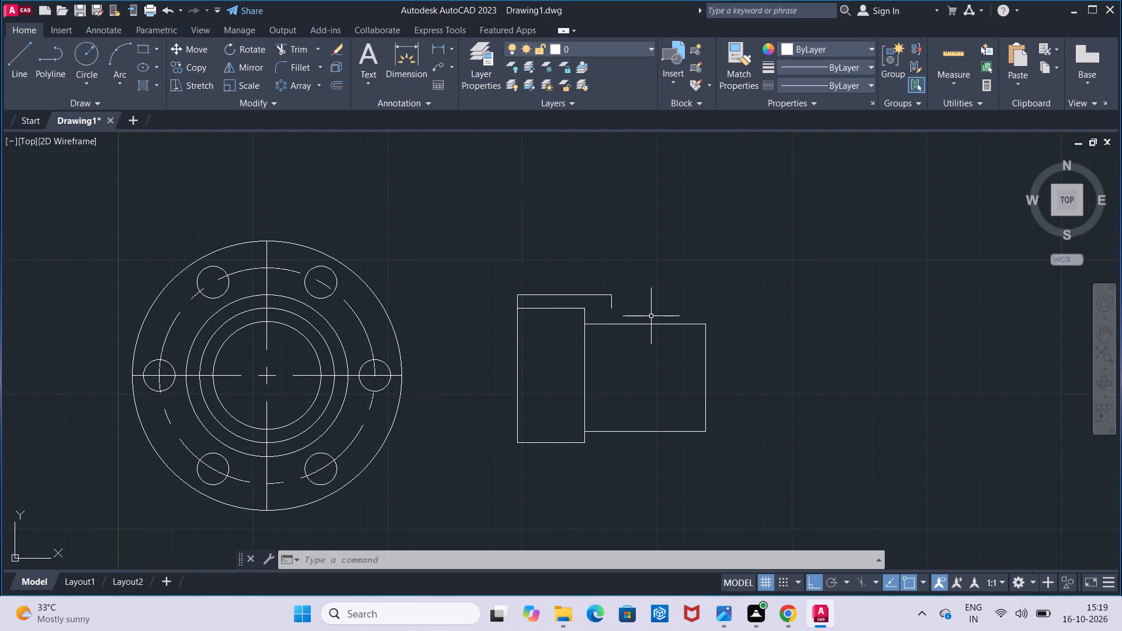
Remove the 40 vertical line closing the outer end of the two 45 horizontal lines with Trim.
{"action": "left_click", "coordinate": [288, 50]}
{"action": "left_click", "coordinate": [705, 346]}
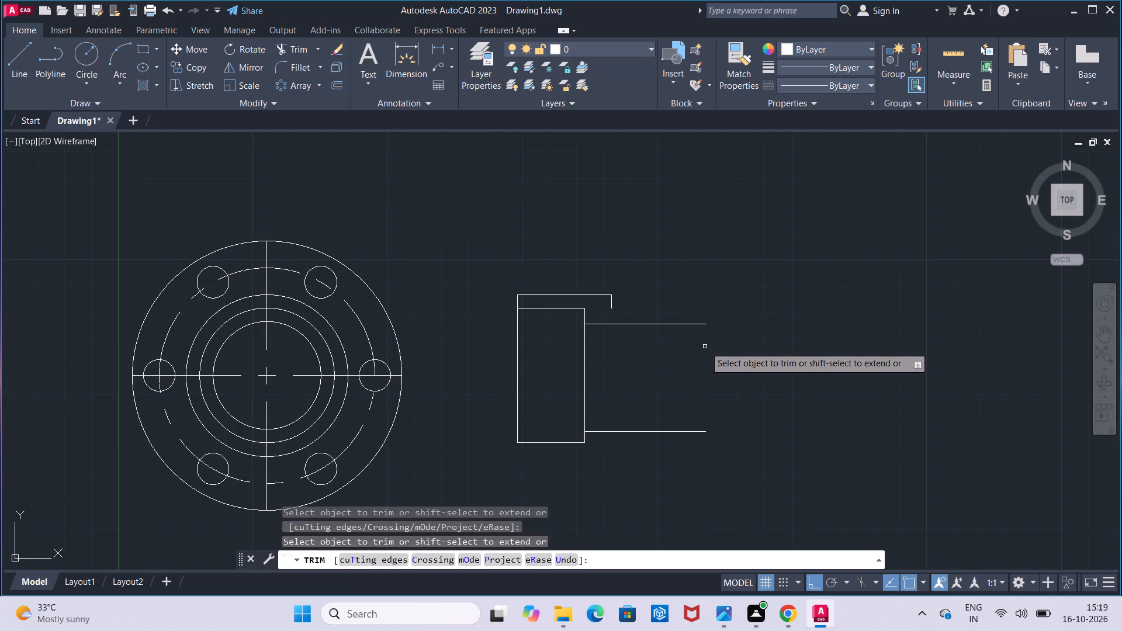
{"action": "key", "text": "Escape"}
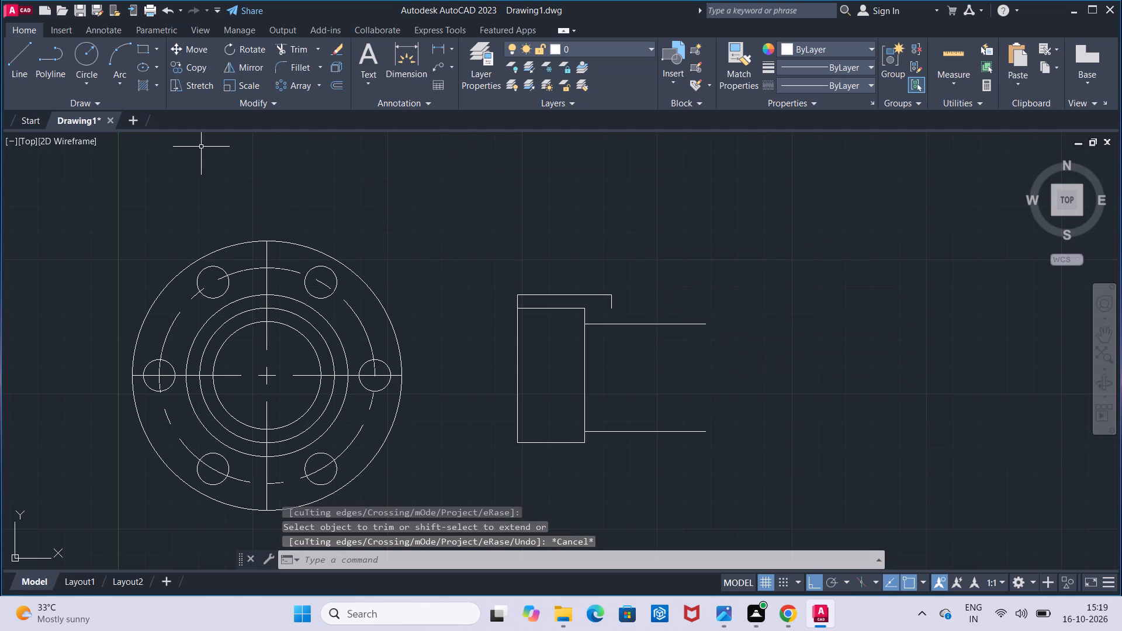
Lengthen both inner horizontal lines of the side outline with 20 line segments running right from their open ends.
{"action": "left_click", "coordinate": [15, 60]}
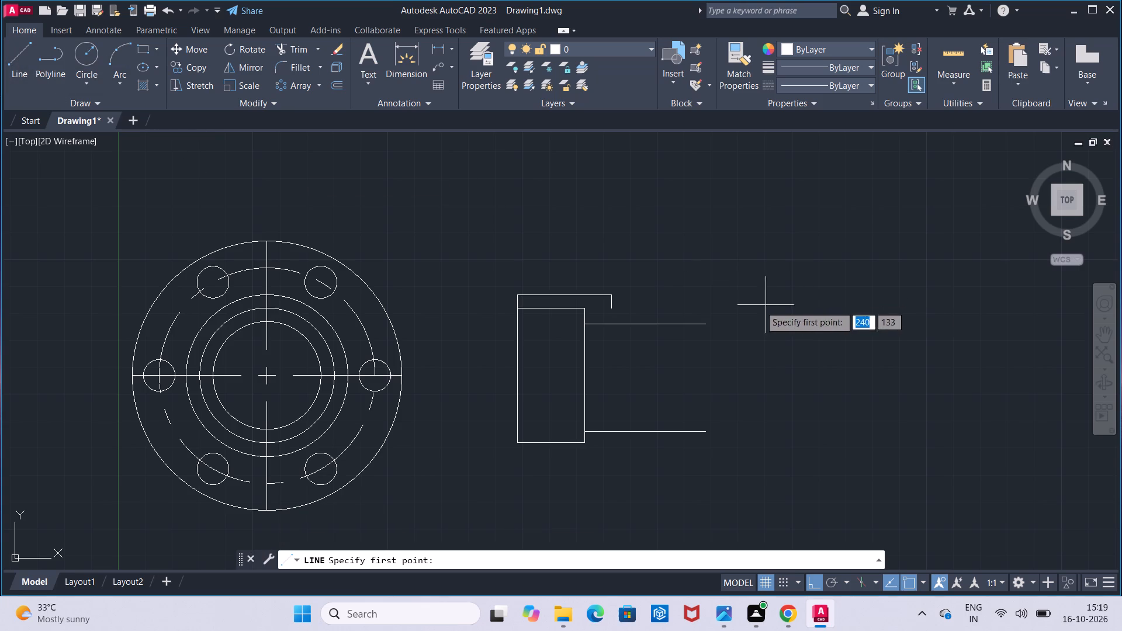
{"action": "left_click_drag", "start_coordinate": [704, 324], "coordinate": [711, 325]}
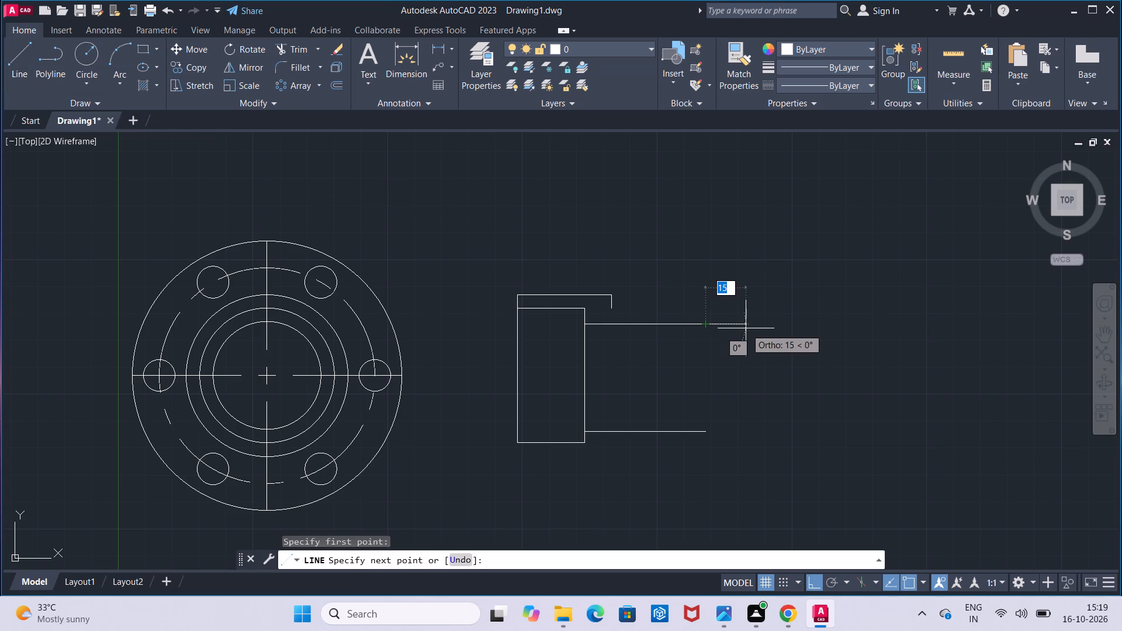
{"action": "type", "text": "20"}
{"action": "key", "text": "Return"}
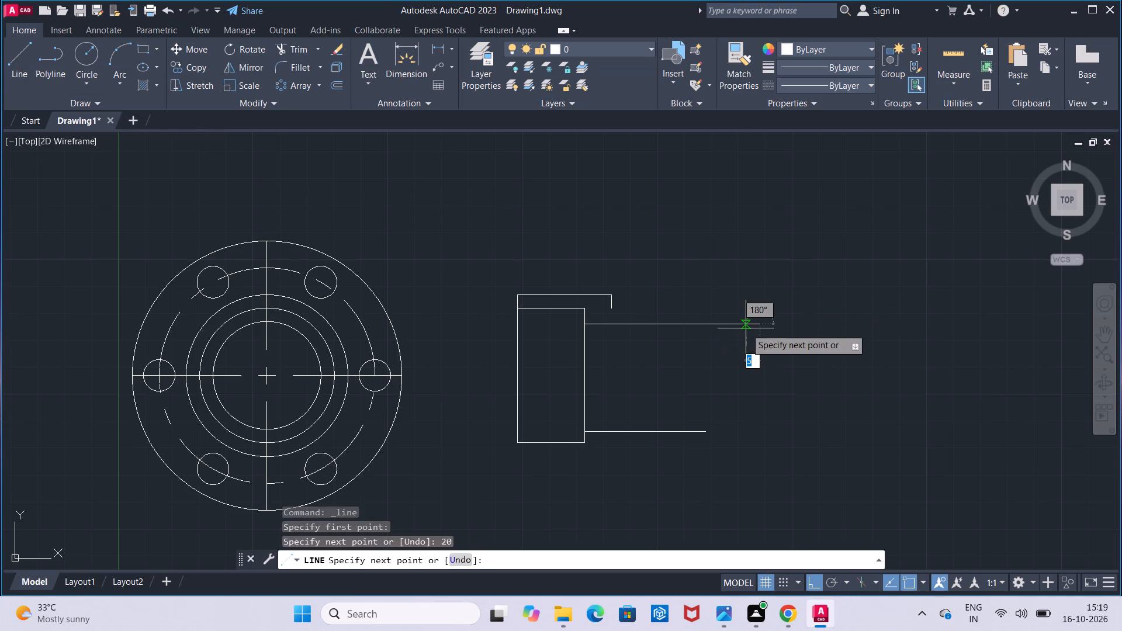
{"action": "key", "text": "Escape"}
{"action": "left_click", "coordinate": [32, 77]}
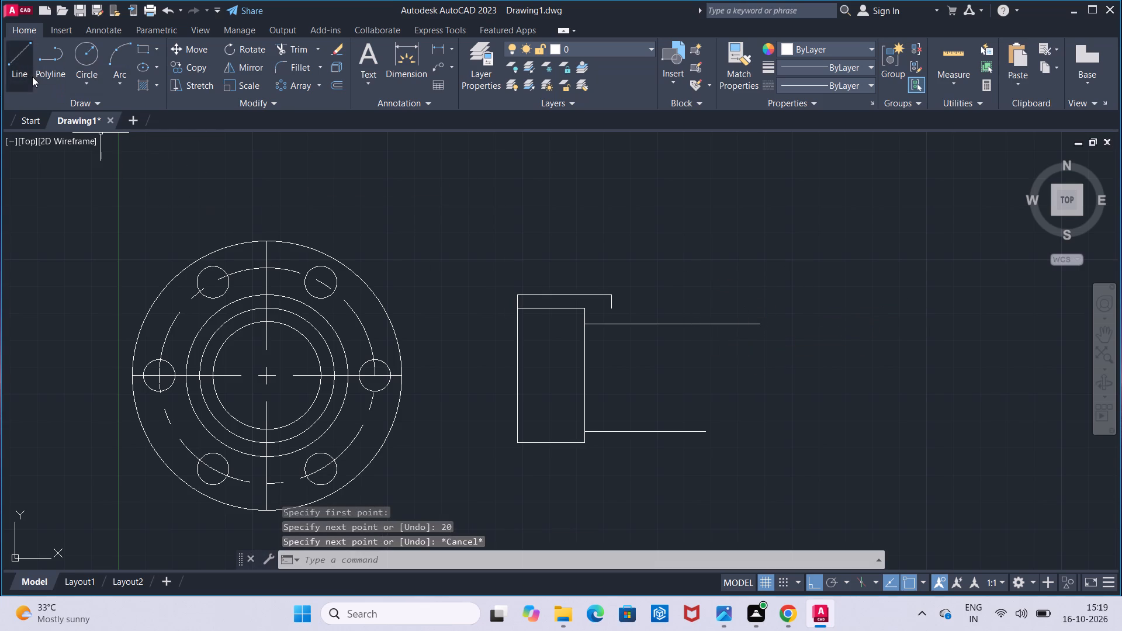
{"action": "left_click", "coordinate": [709, 428]}
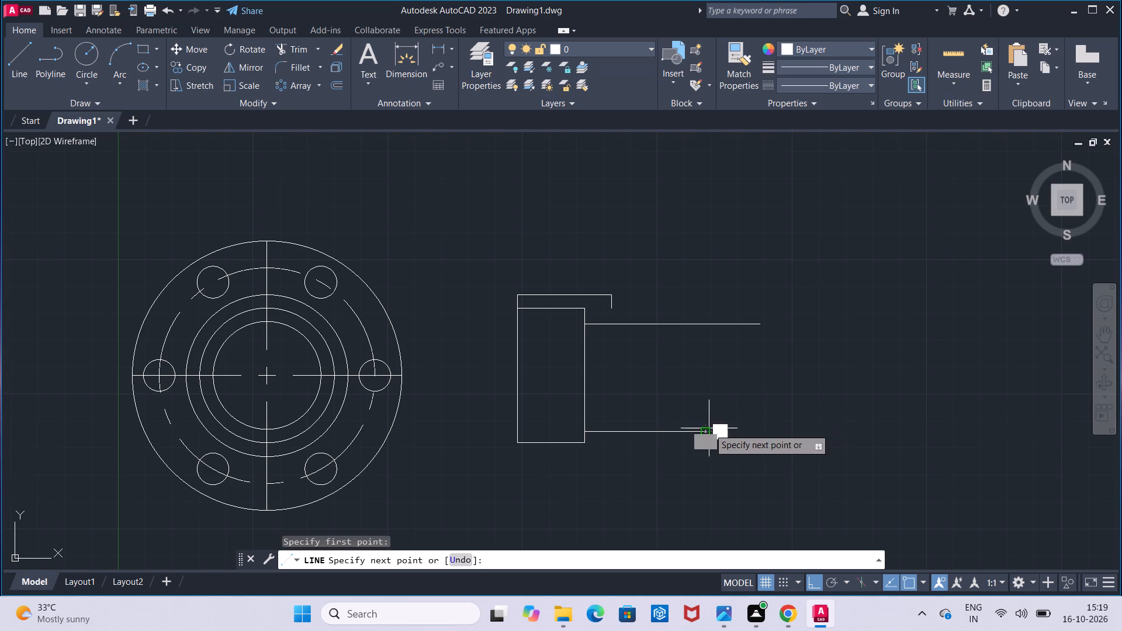
{"action": "type", "text": "20"}
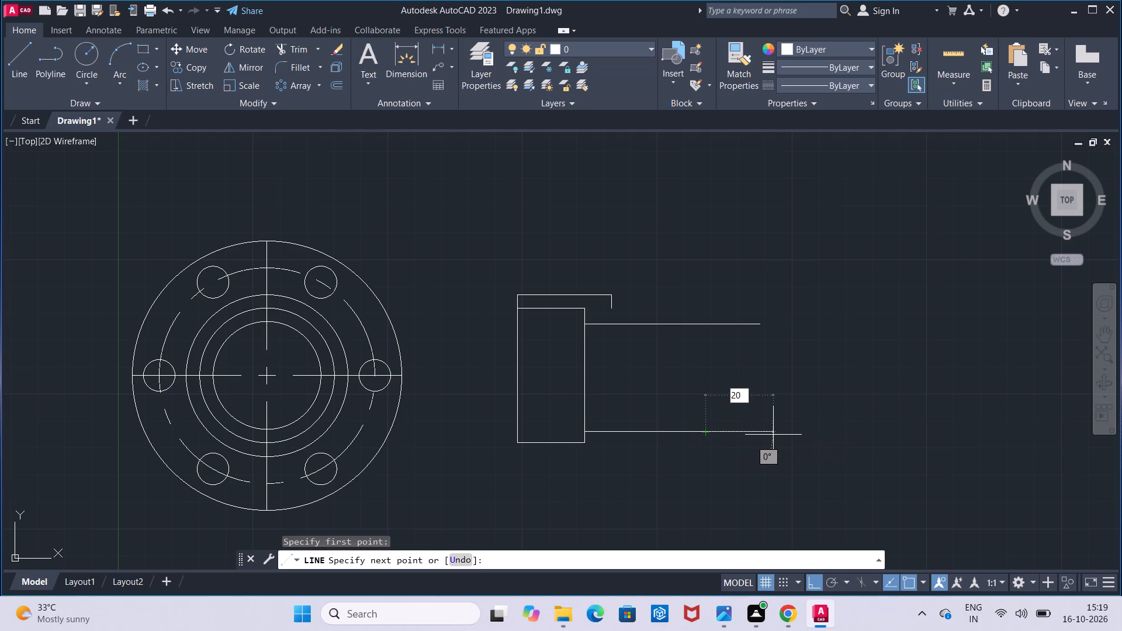
{"action": "key", "text": "Return"}
{"action": "key", "text": "Escape"}
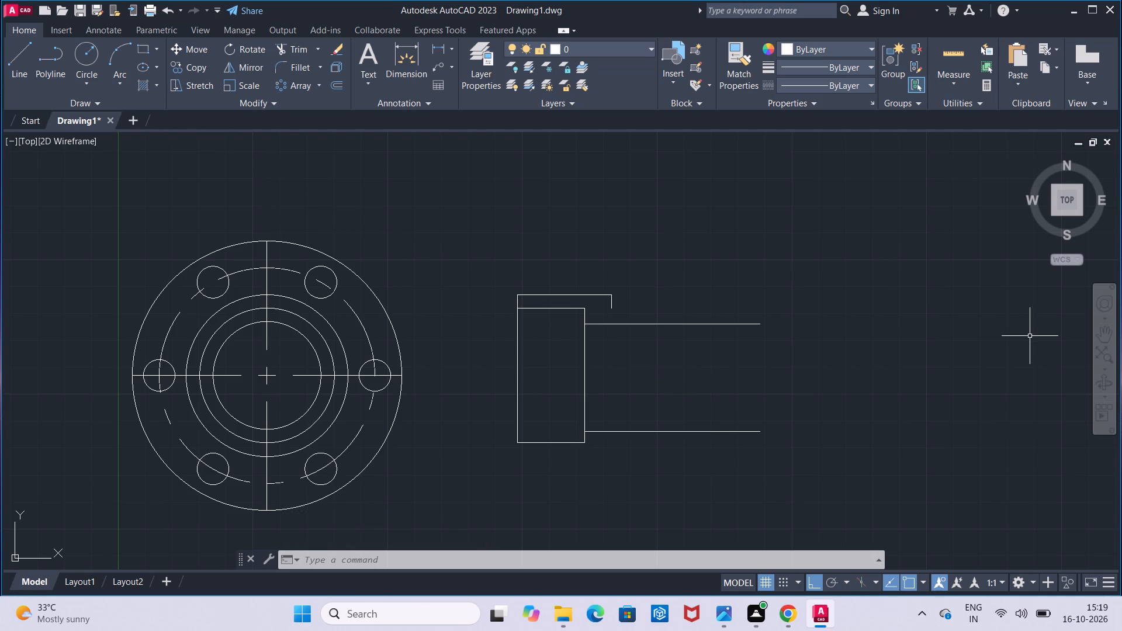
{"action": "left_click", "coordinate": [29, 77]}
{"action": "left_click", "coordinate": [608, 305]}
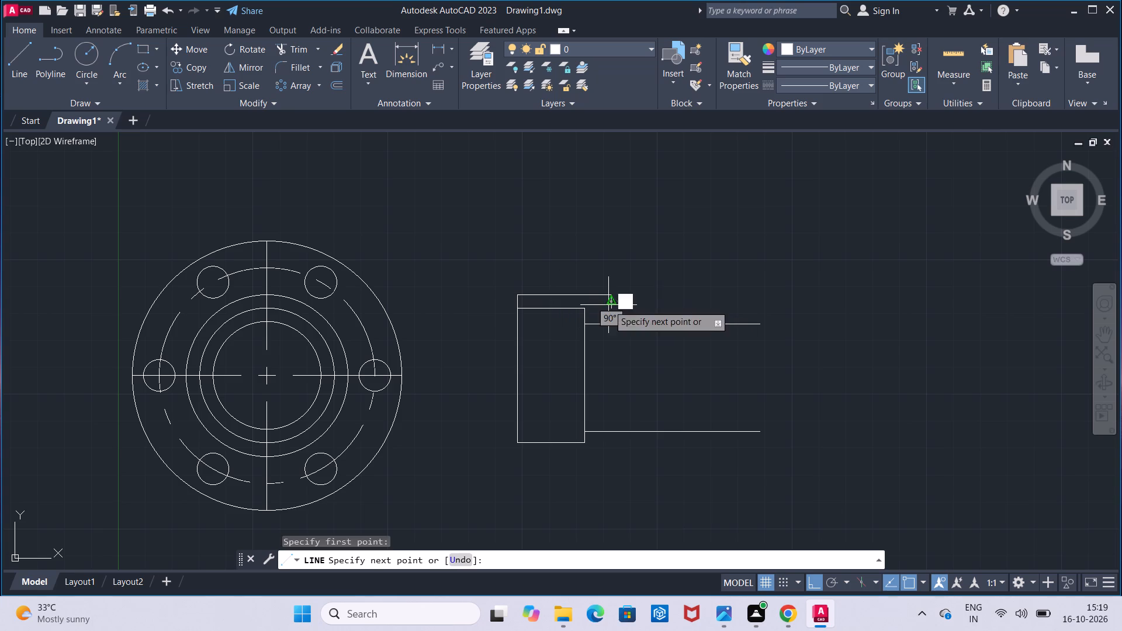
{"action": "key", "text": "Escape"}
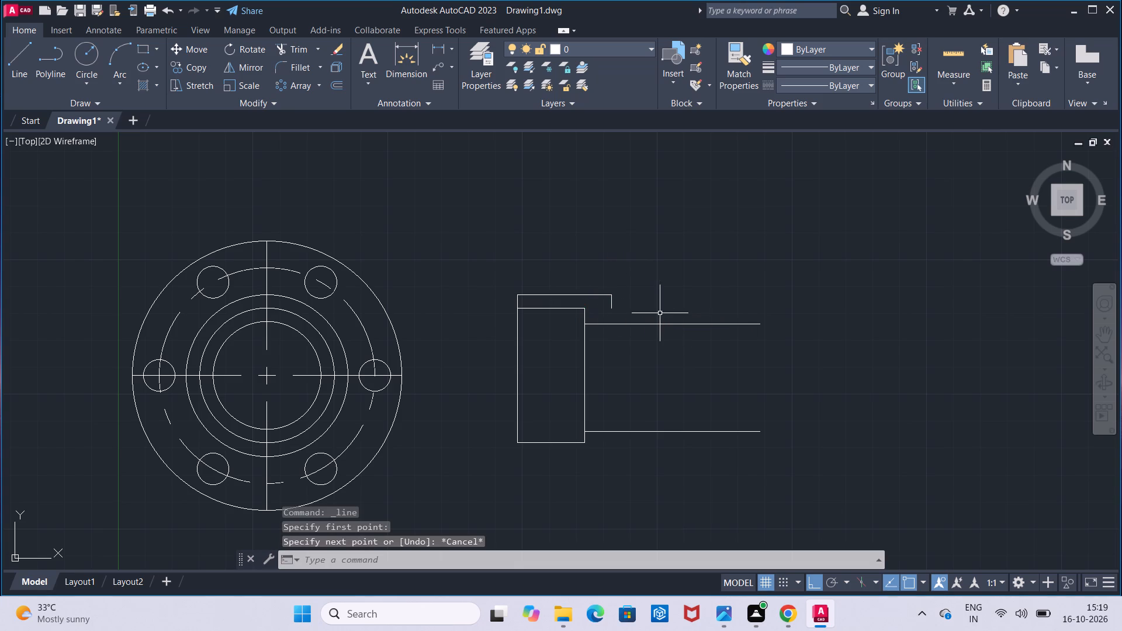
Draw a 45 horizontal line rightward from the lower end of the 5 drop on the upper outline.
{"action": "left_click", "coordinate": [27, 79]}
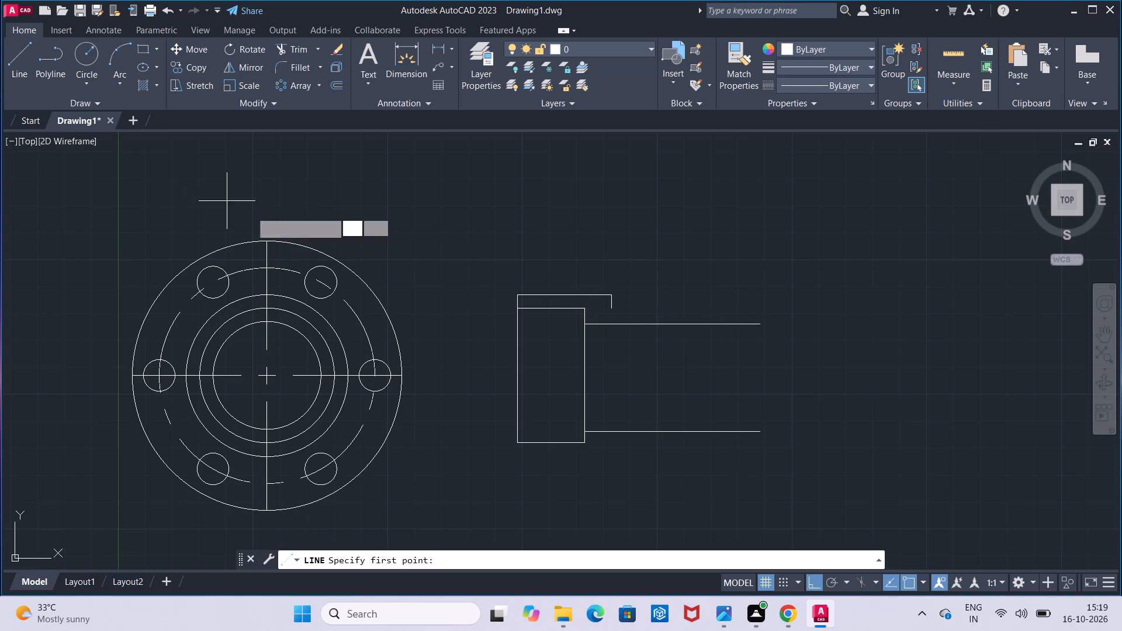
{"action": "left_click", "coordinate": [611, 310]}
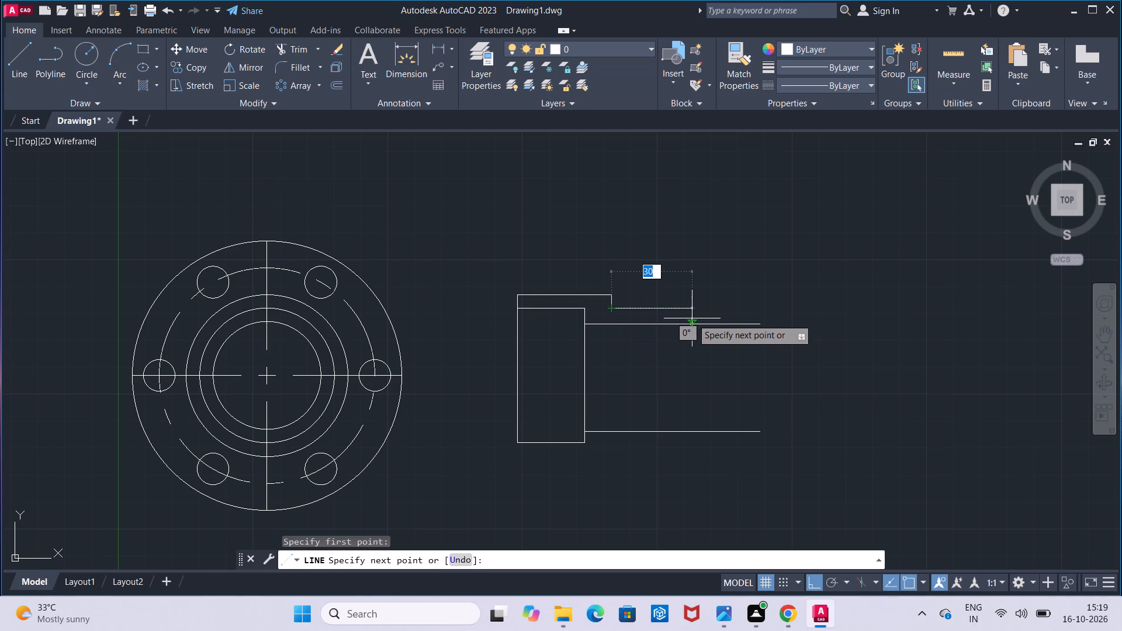
{"action": "type", "text": "45"}
{"action": "key", "text": "Return"}
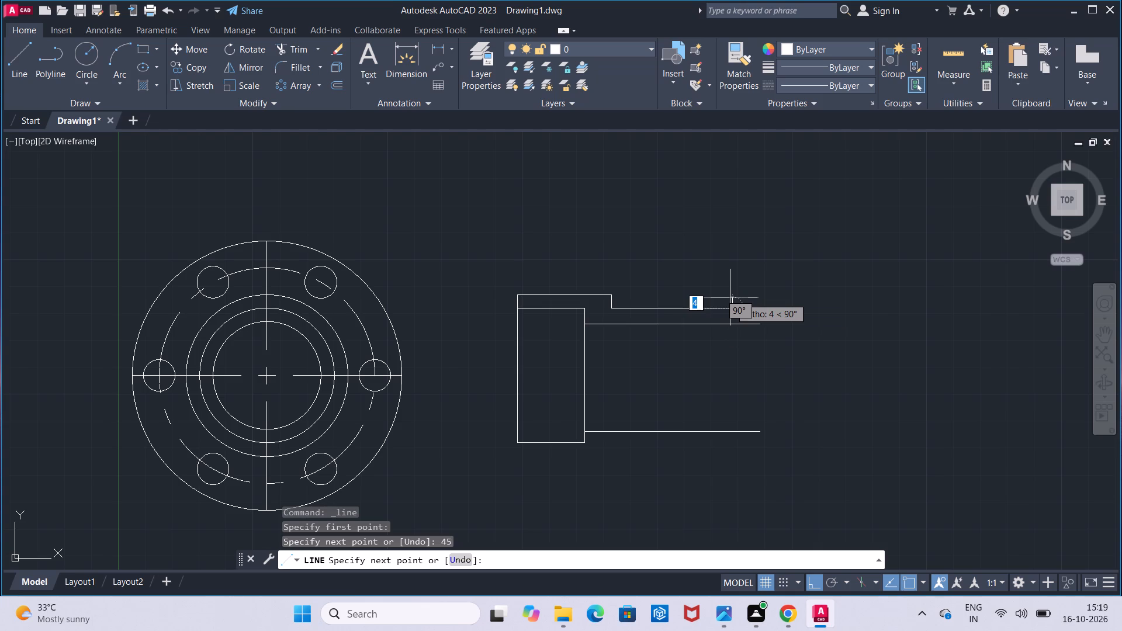
{"action": "key", "text": "Escape"}
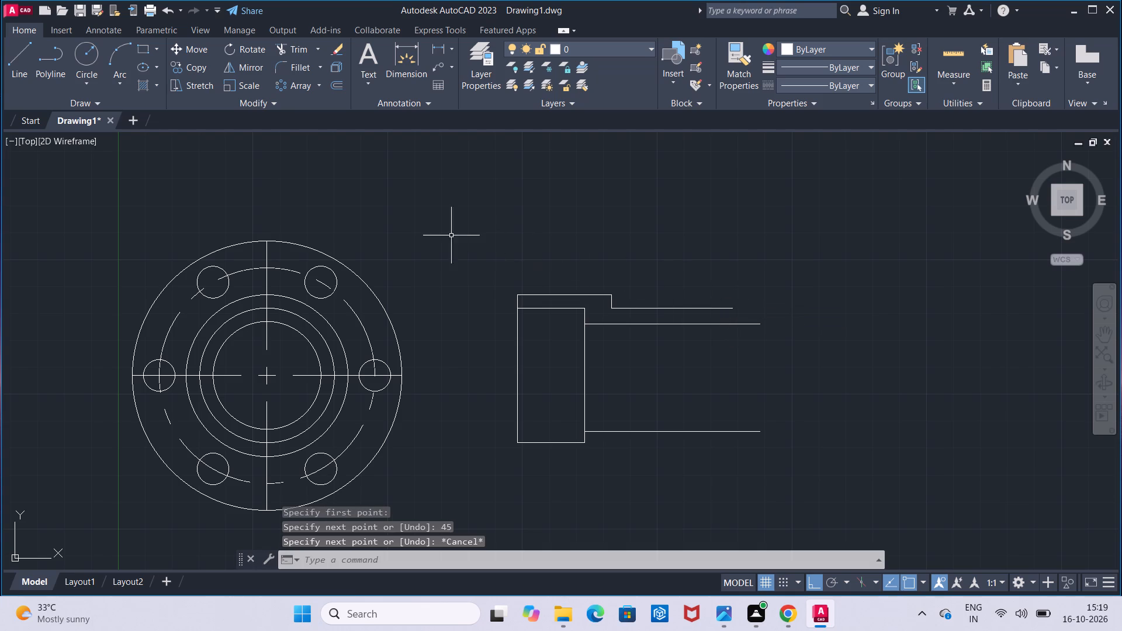
Draw the lower stepped outline from the rectangle's bottom-left corner: 5 down, 35 right, 5 up and 45 right.
{"action": "left_click", "coordinate": [24, 72]}
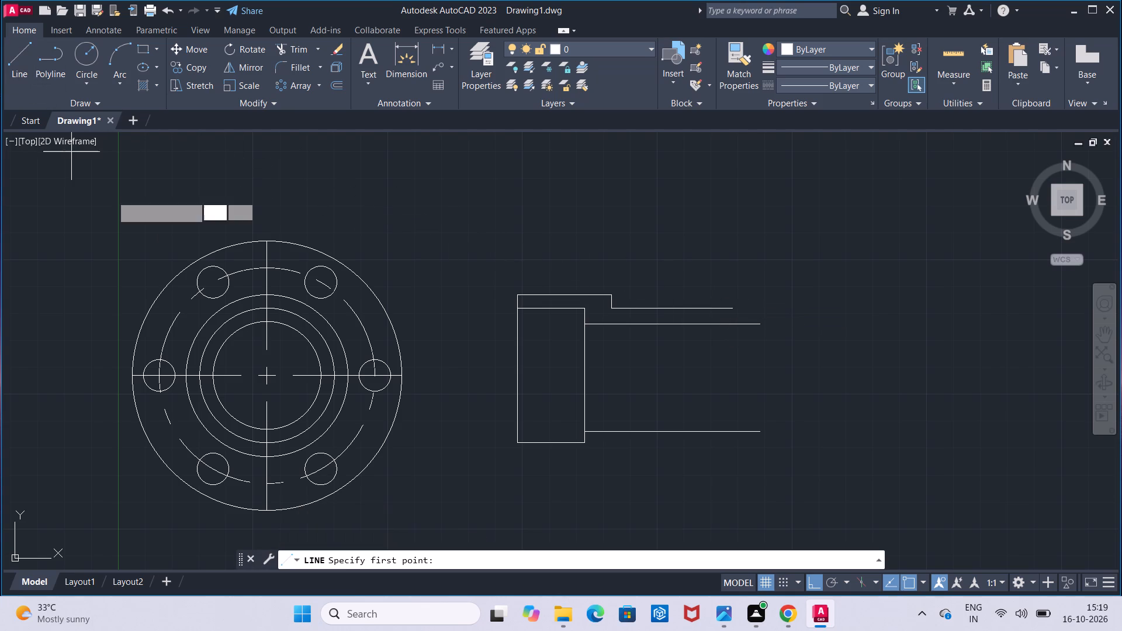
{"action": "left_click", "coordinate": [518, 444]}
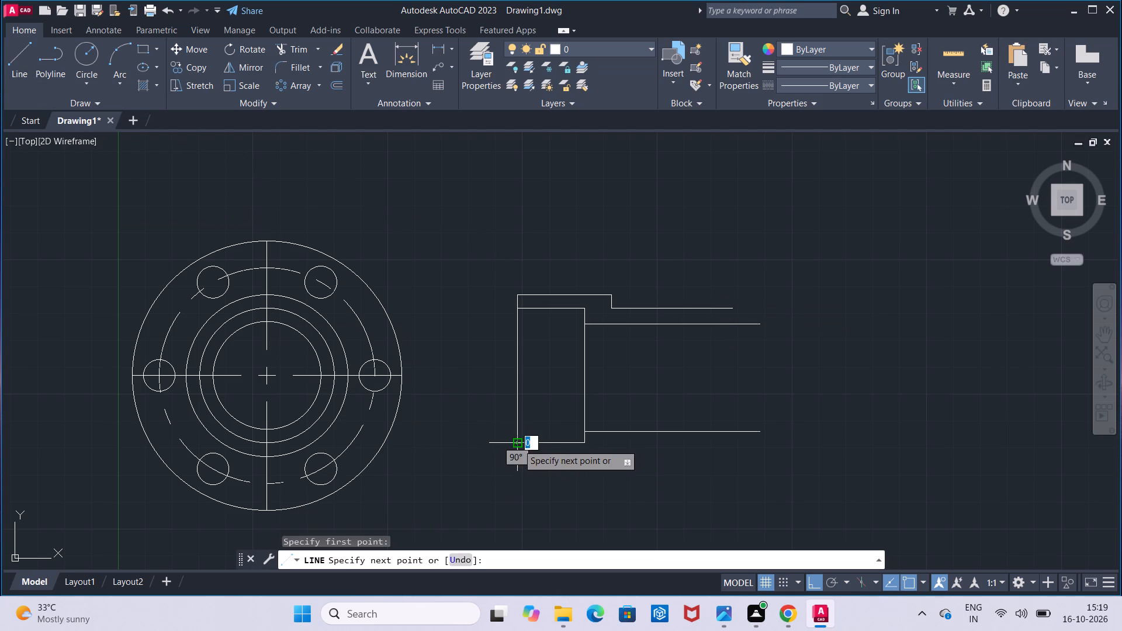
{"action": "key", "text": "5"}
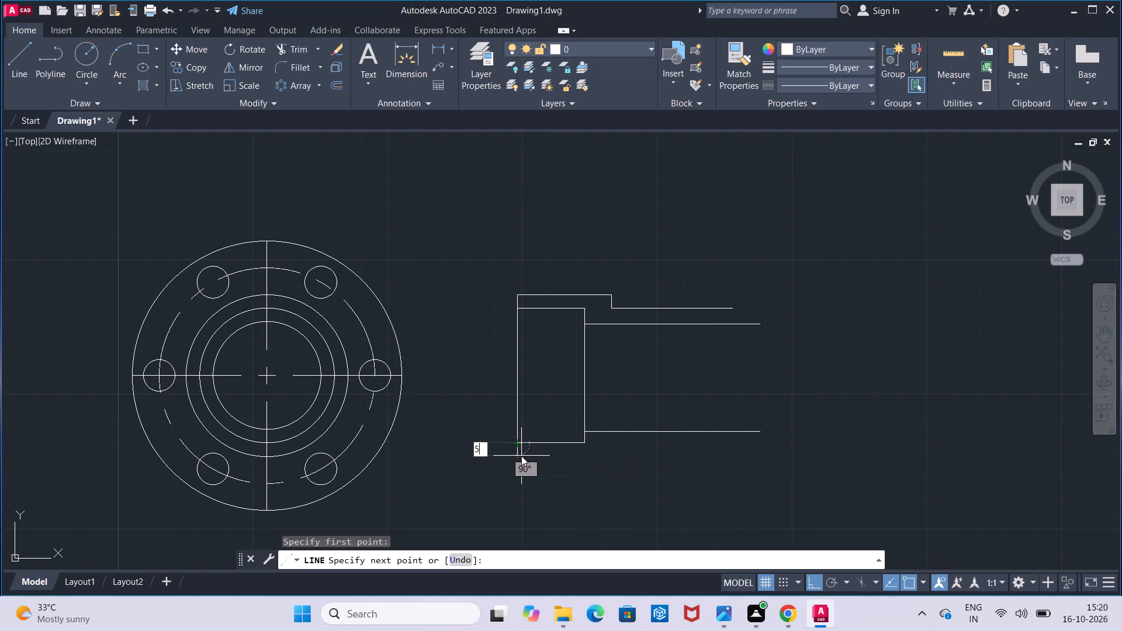
{"action": "key", "text": "Return"}
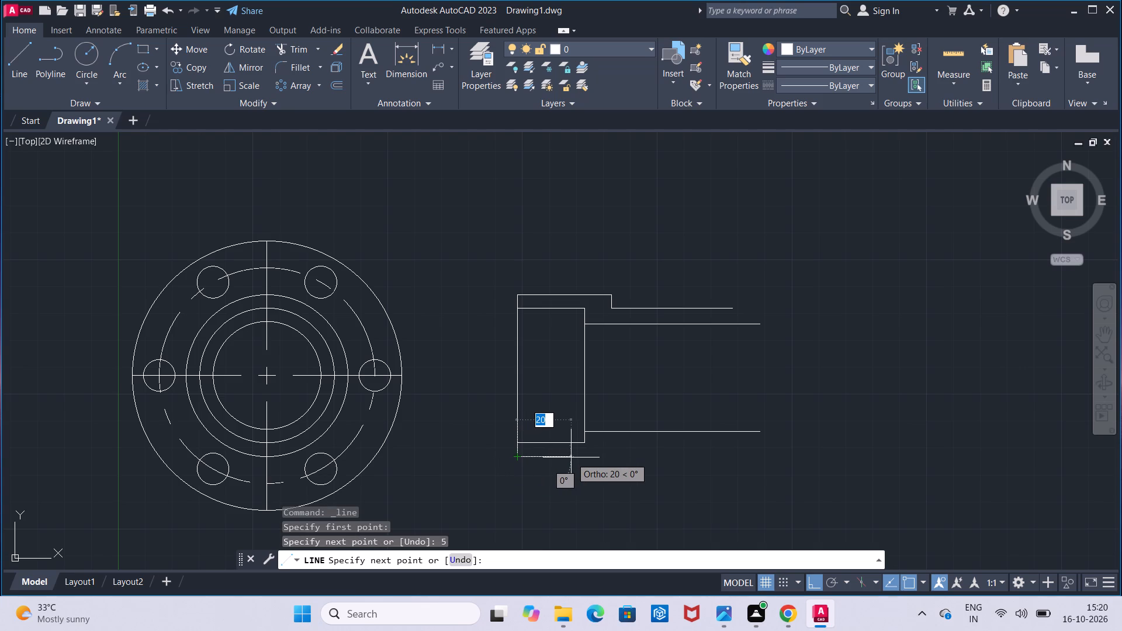
{"action": "type", "text": "35"}
{"action": "key", "text": "Return"}
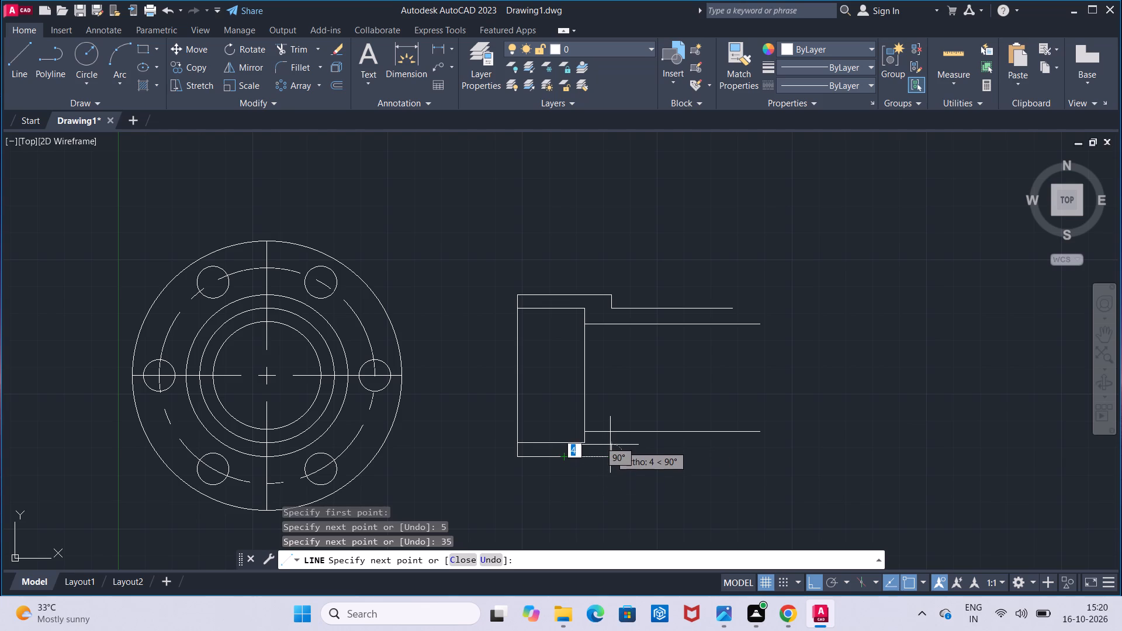
{"action": "key", "text": "5"}
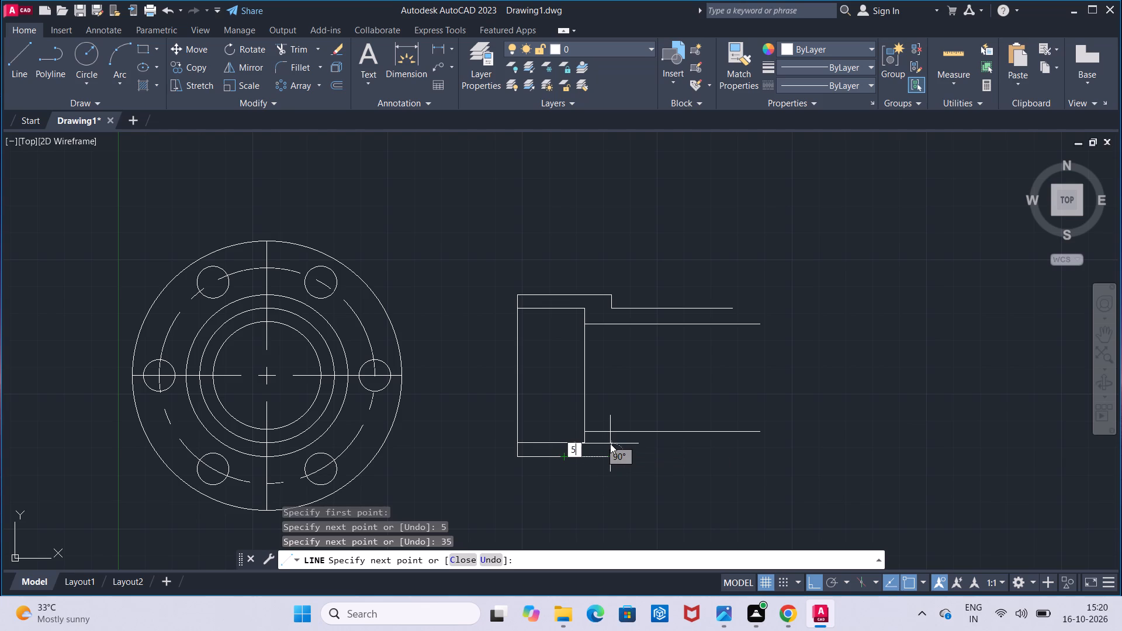
{"action": "key", "text": "Return"}
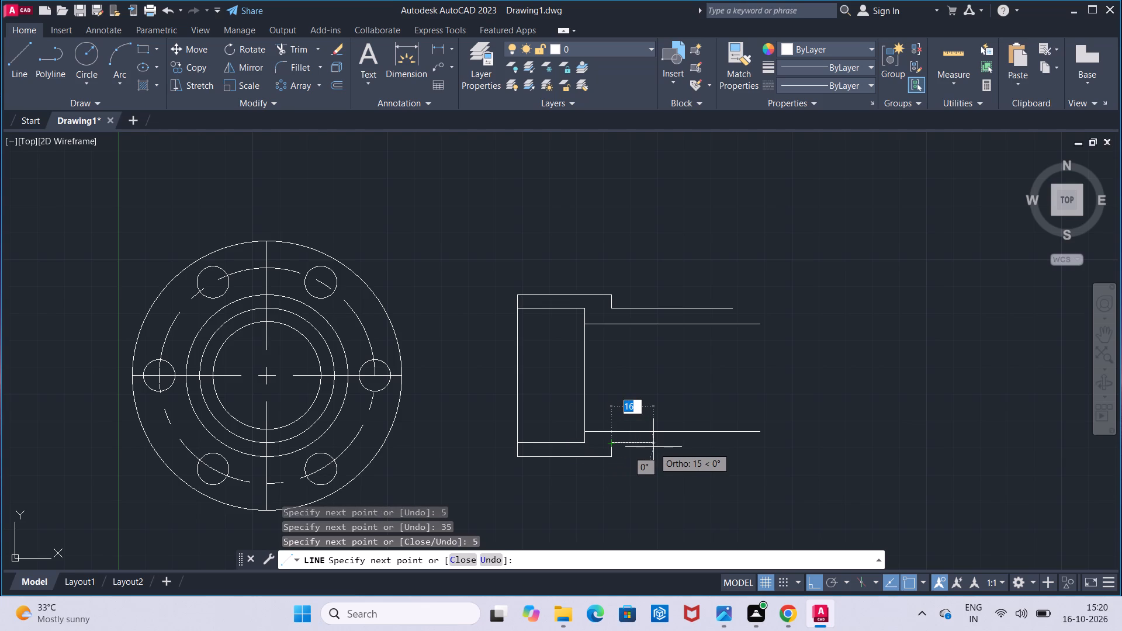
{"action": "key", "text": "4"}
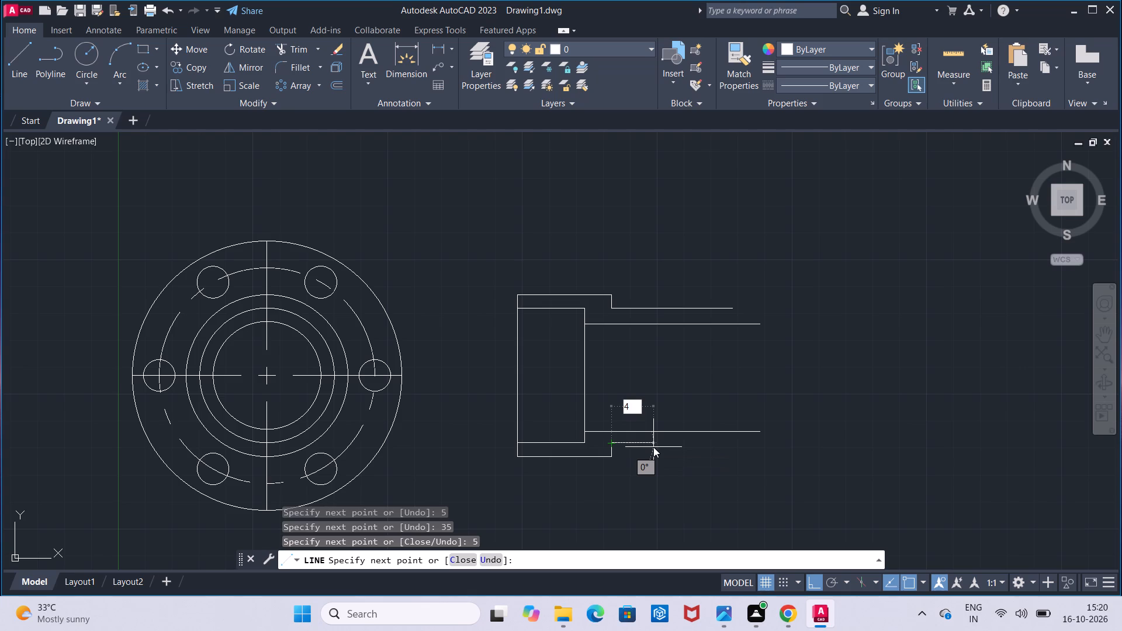
{"action": "key", "text": "5"}
{"action": "key", "text": "Return"}
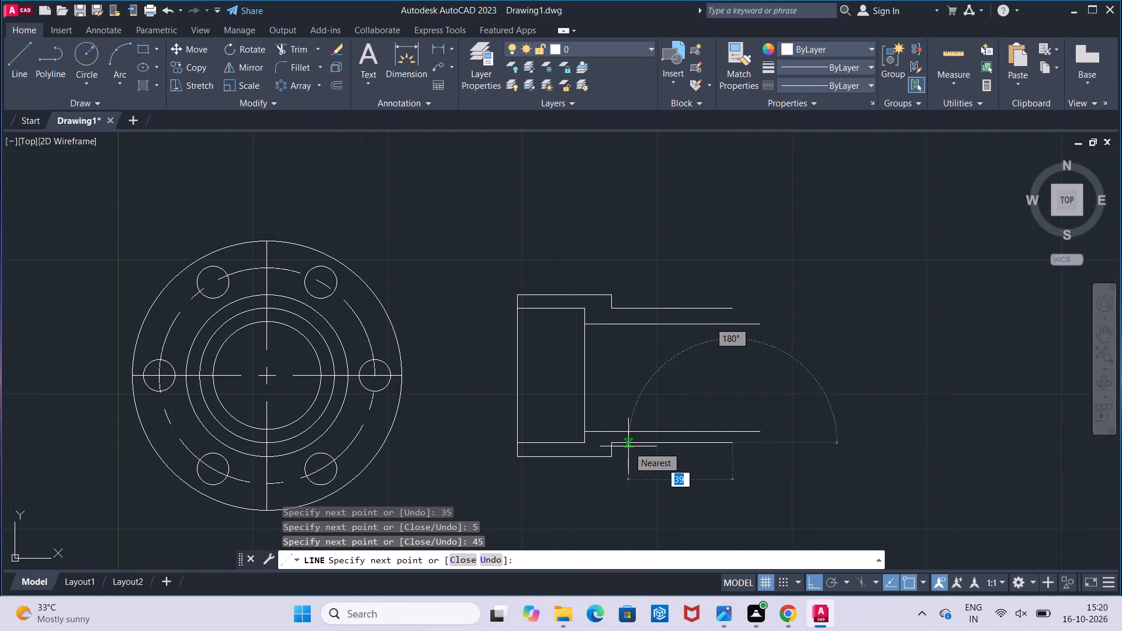
{"action": "key", "text": "Escape"}
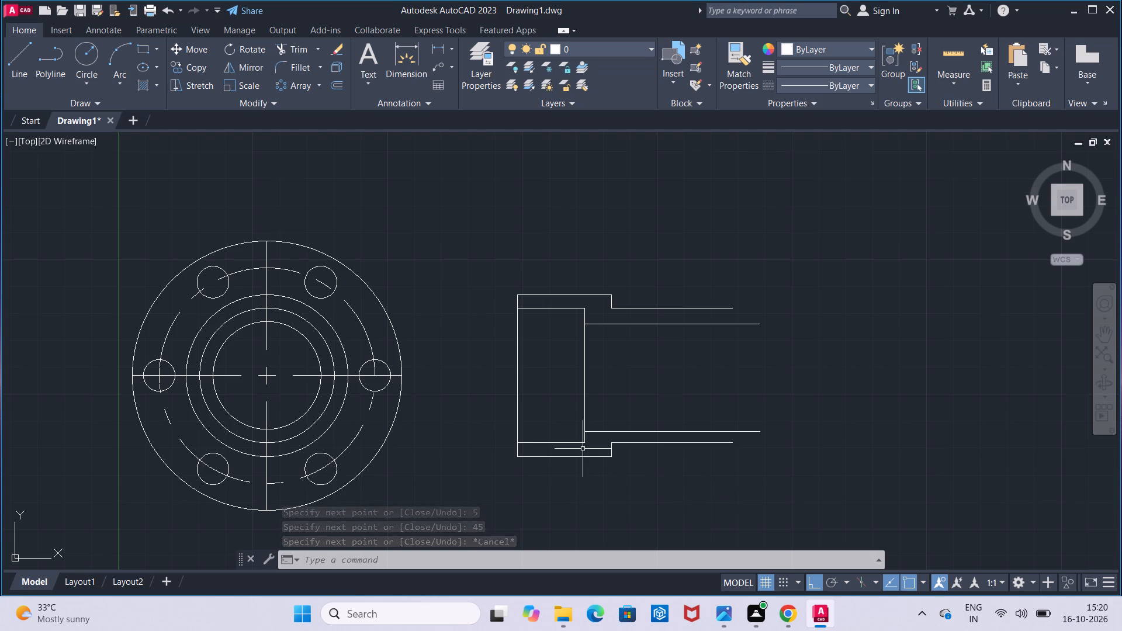
Measure the horizontal offset between the ends of the upper 45 line and the inner line below it using a linear dimension.
{"action": "left_click", "coordinate": [440, 53]}
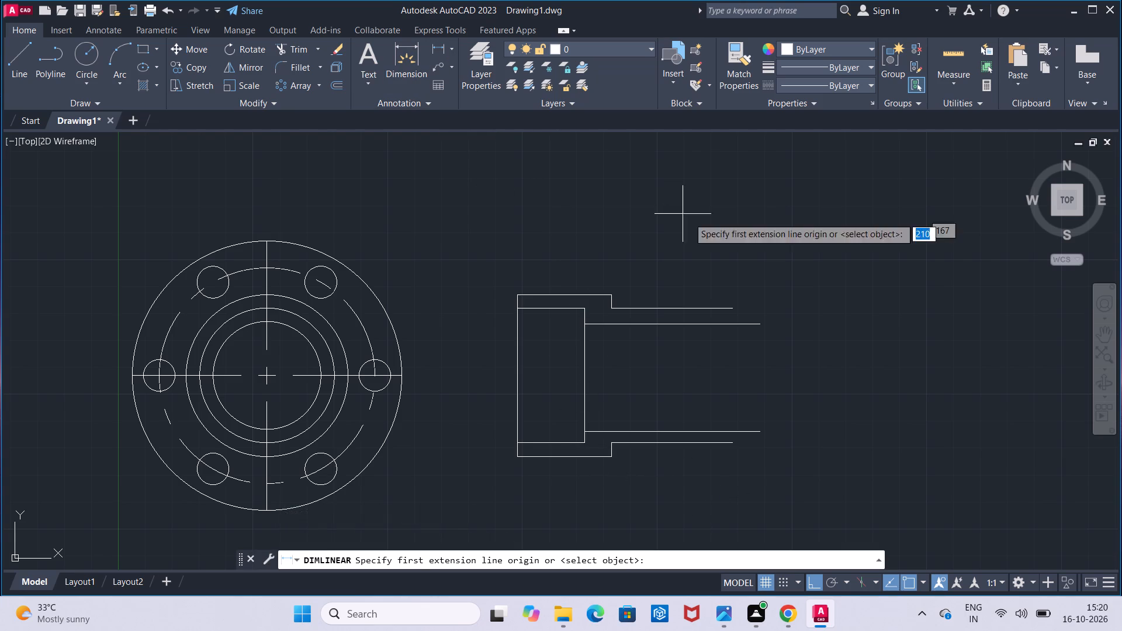
{"action": "left_click", "coordinate": [735, 320]}
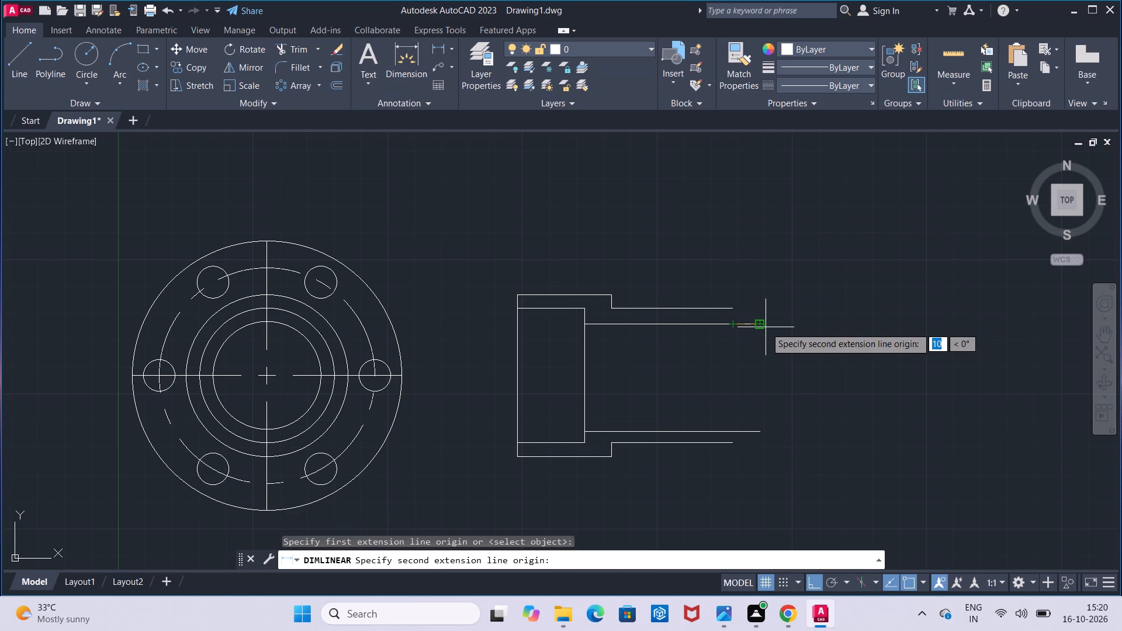
{"action": "left_click", "coordinate": [766, 327]}
{"action": "key", "text": "Escape"}
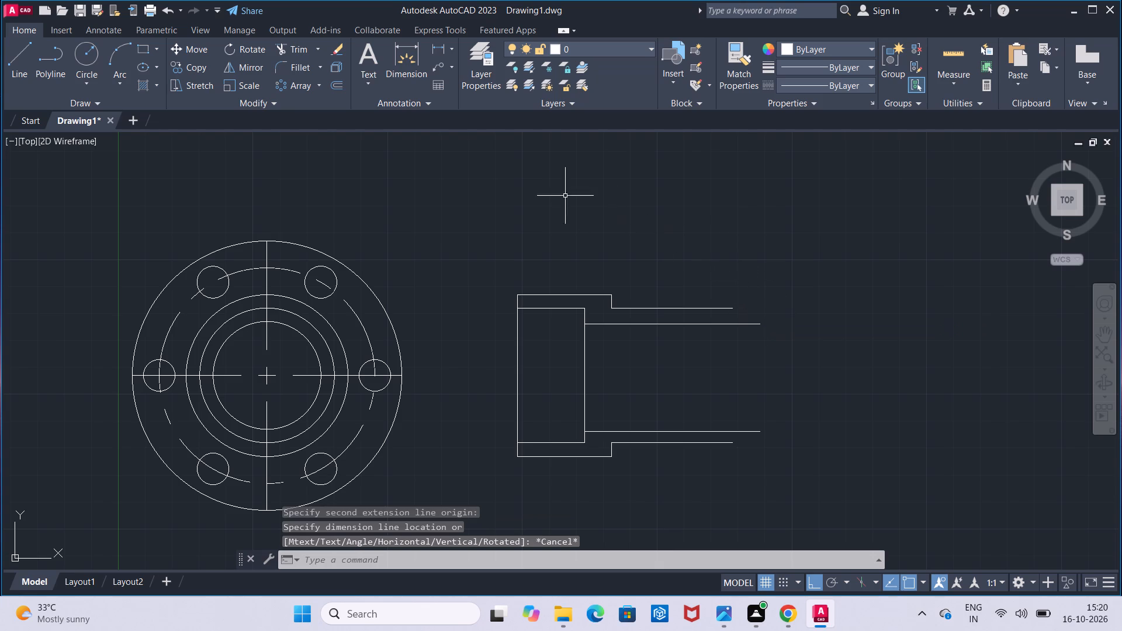
Measure the flange overhang beyond the neck's left side in the front view using a linear dimension.
{"action": "scroll", "coordinate": [225, 179], "scroll_direction": "down", "scroll_amount": 2}
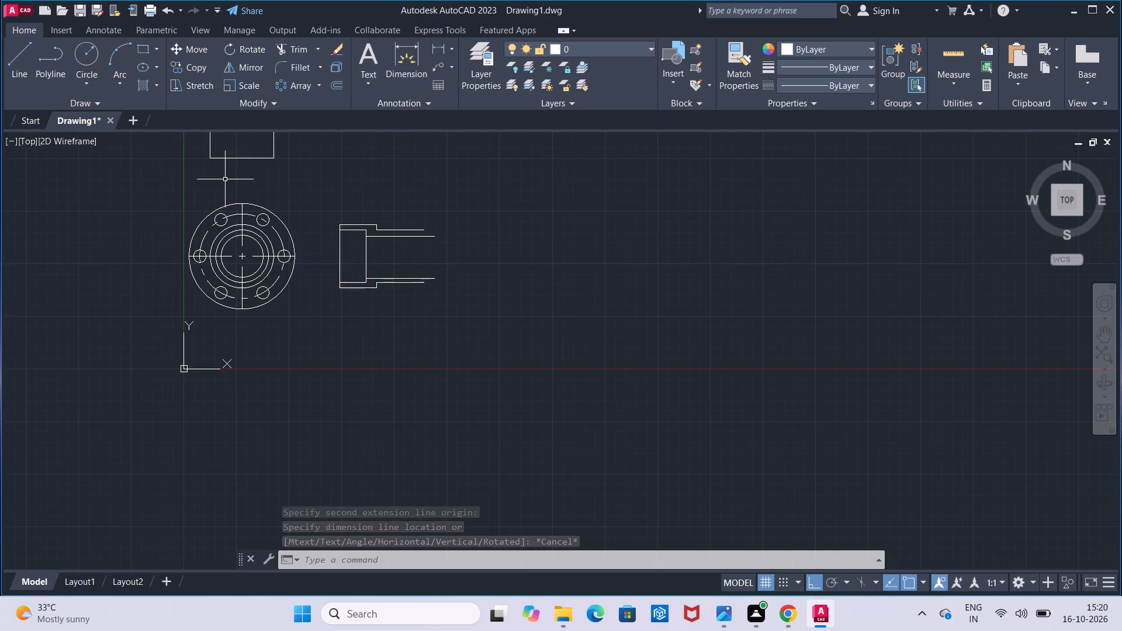
{"action": "middle_click_drag", "start_coordinate": [225, 179], "coordinate": [289, 334]}
{"action": "scroll", "coordinate": [289, 334], "scroll_direction": "up", "scroll_amount": 1}
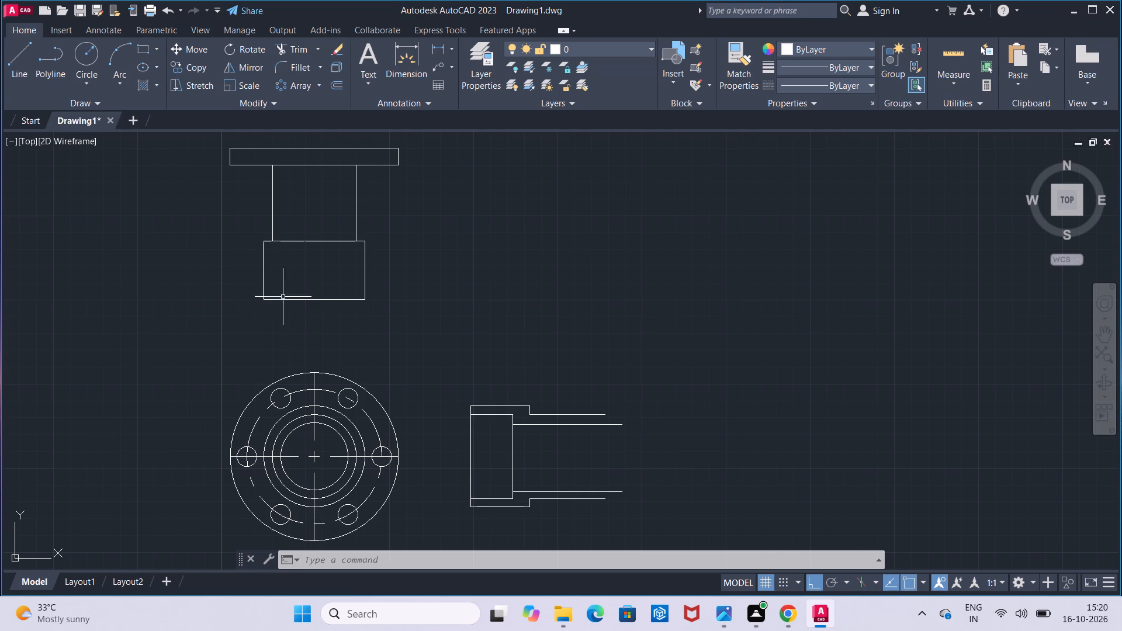
{"action": "left_click", "coordinate": [440, 55]}
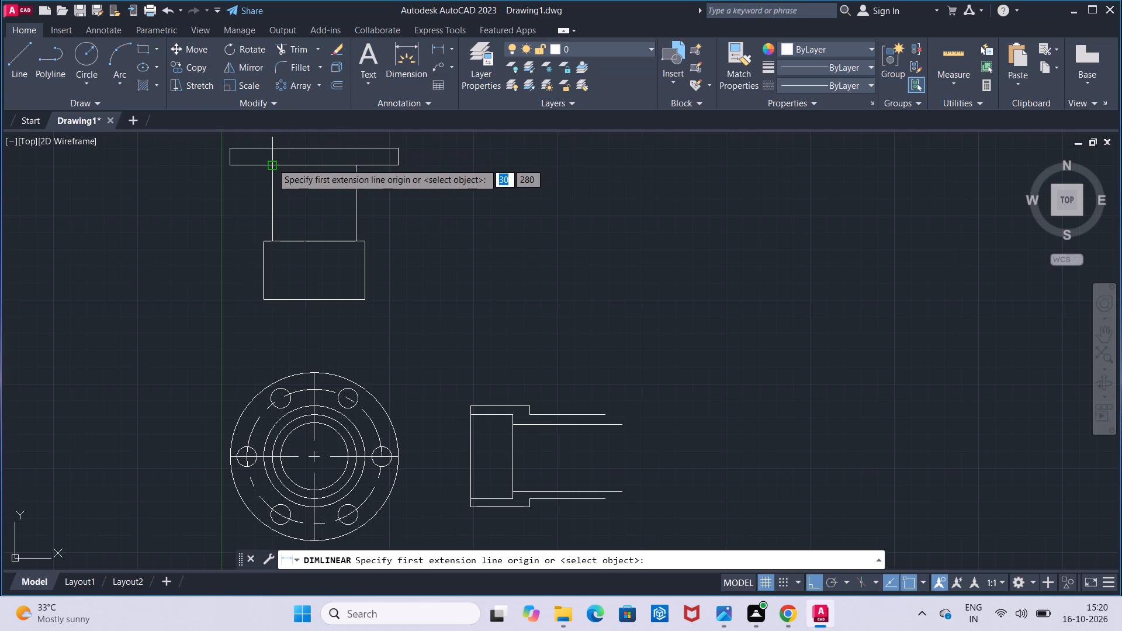
{"action": "left_click", "coordinate": [272, 163]}
{"action": "left_click", "coordinate": [227, 162]}
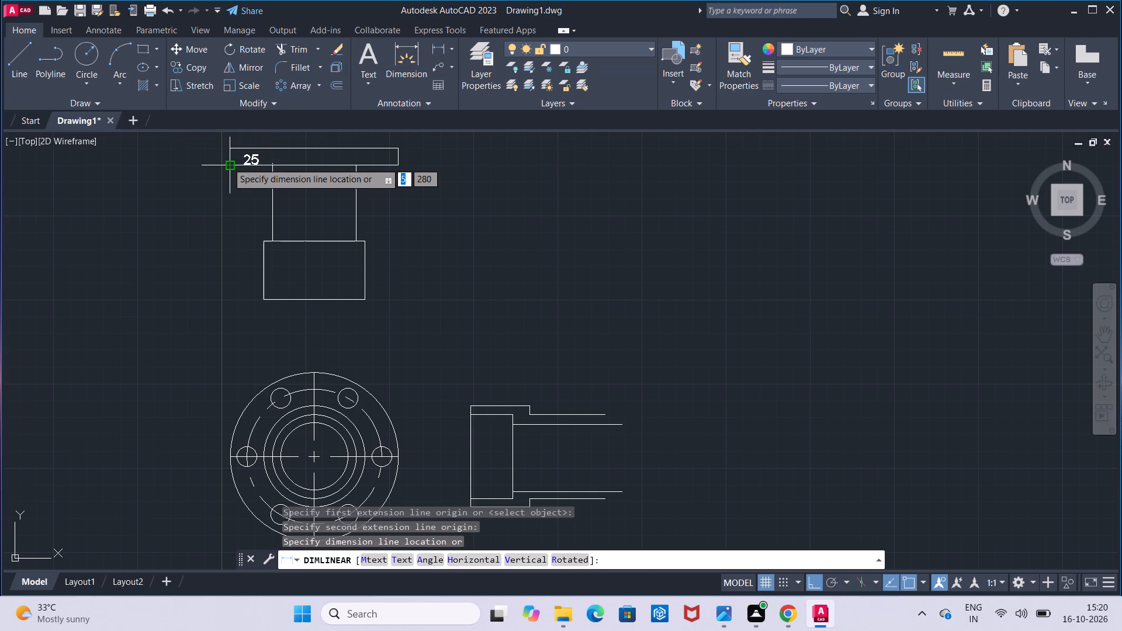
{"action": "key", "text": "Escape"}
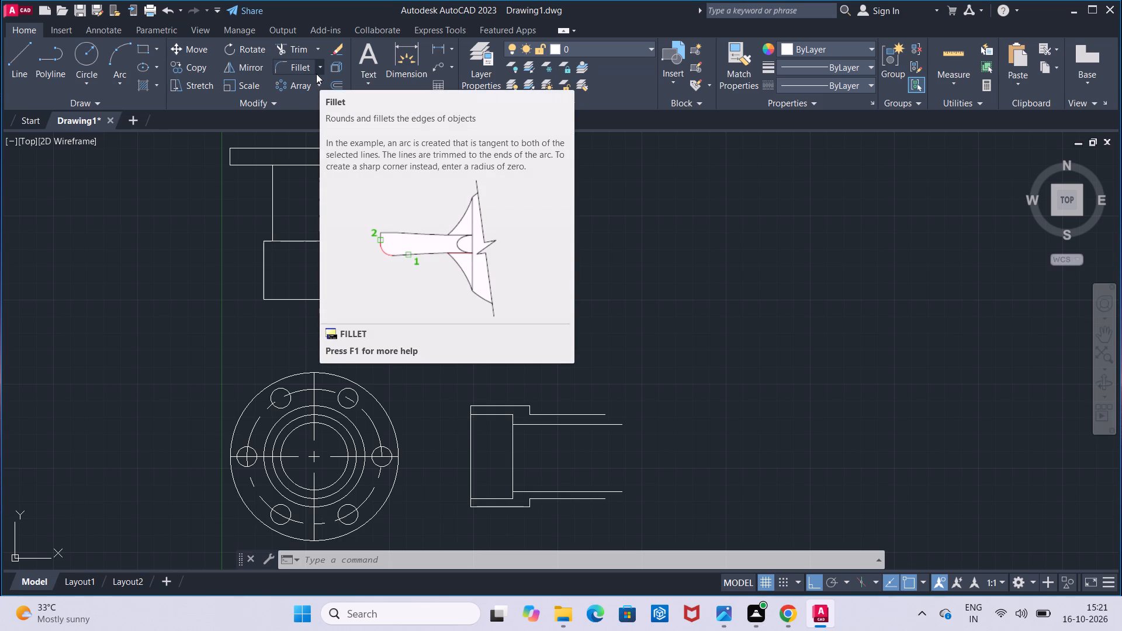
Draw the upper flange outline from the upper inner line's free end: 30 up, 10 left, and down to the outer line's end.
{"action": "left_click", "coordinate": [20, 67]}
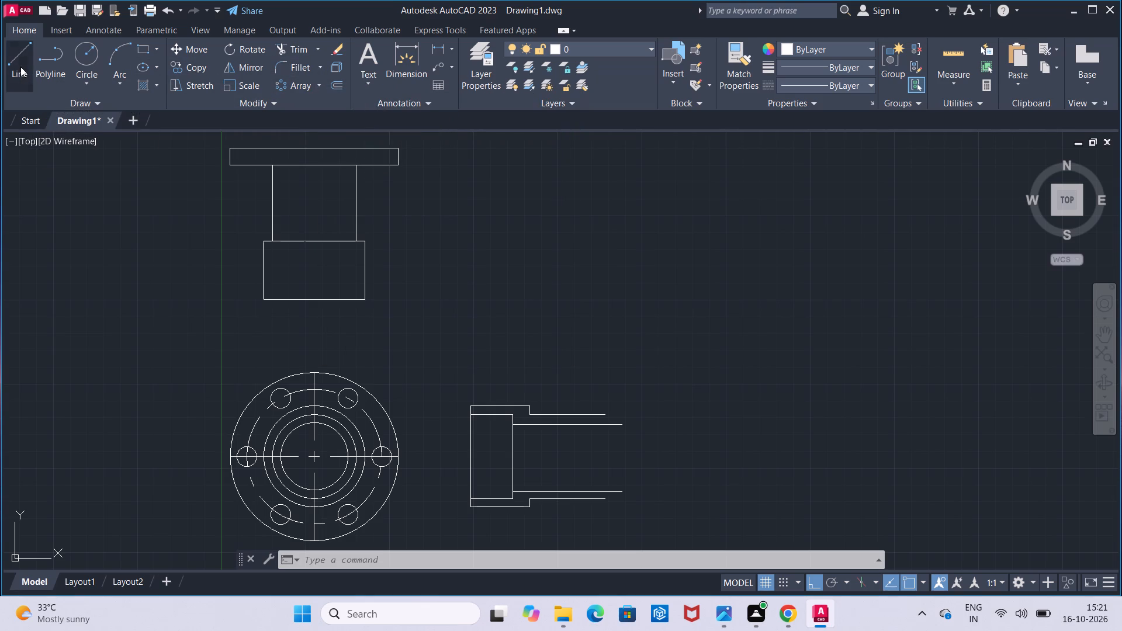
{"action": "left_click", "coordinate": [625, 421]}
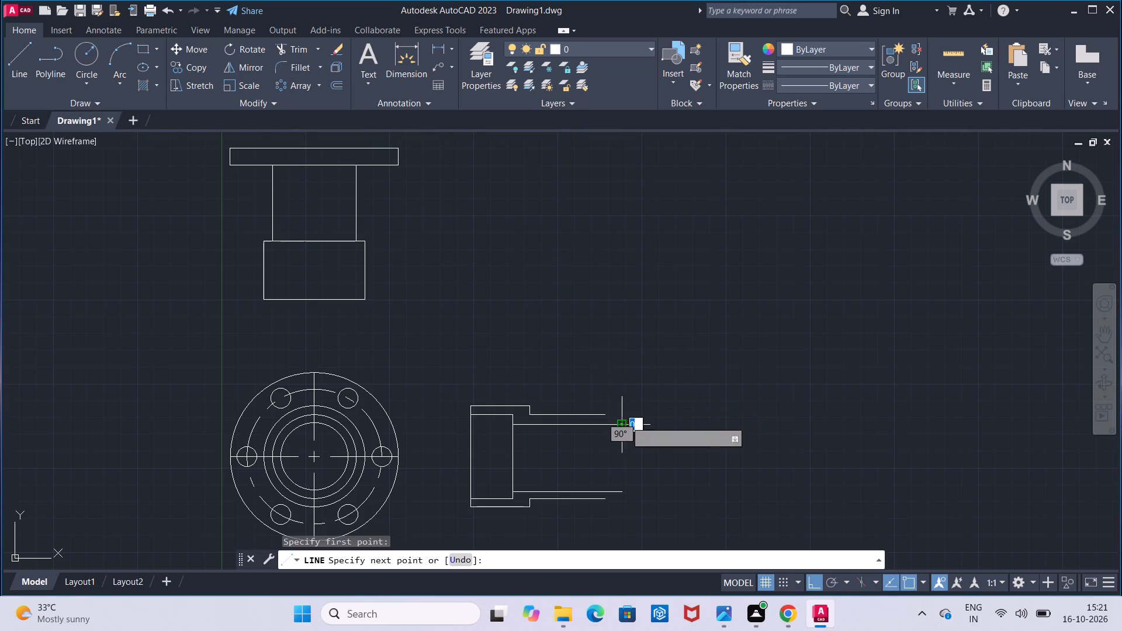
{"action": "type", "text": "30"}
{"action": "key", "text": "Return"}
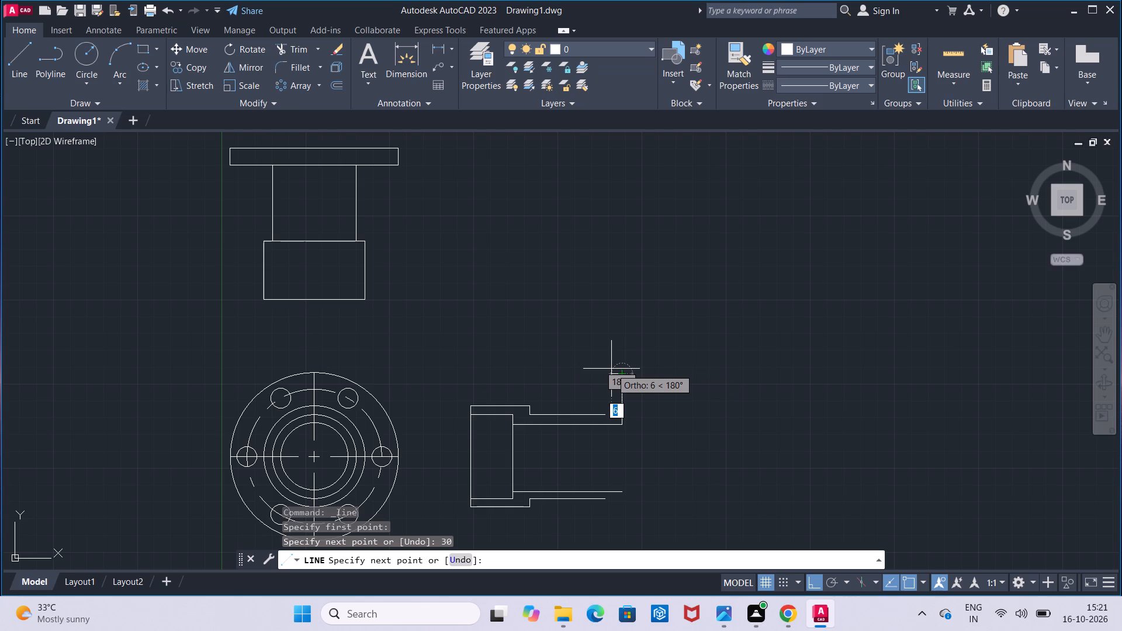
{"action": "key", "text": "1"}
{"action": "key", "text": "0"}
{"action": "key", "text": "Return"}
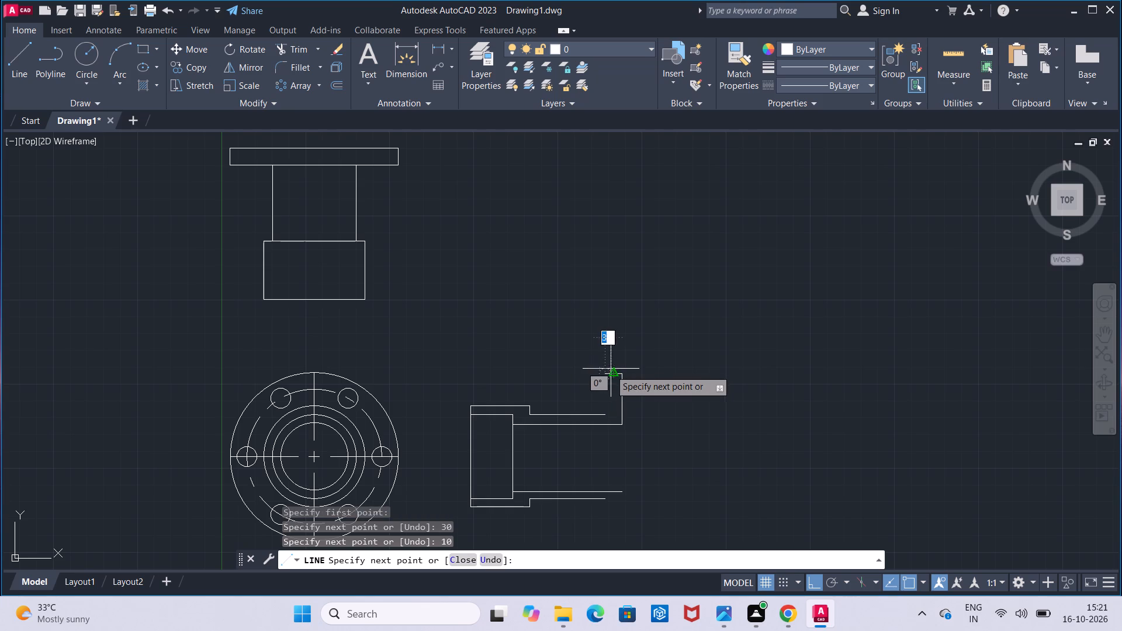
{"action": "left_click", "coordinate": [600, 412]}
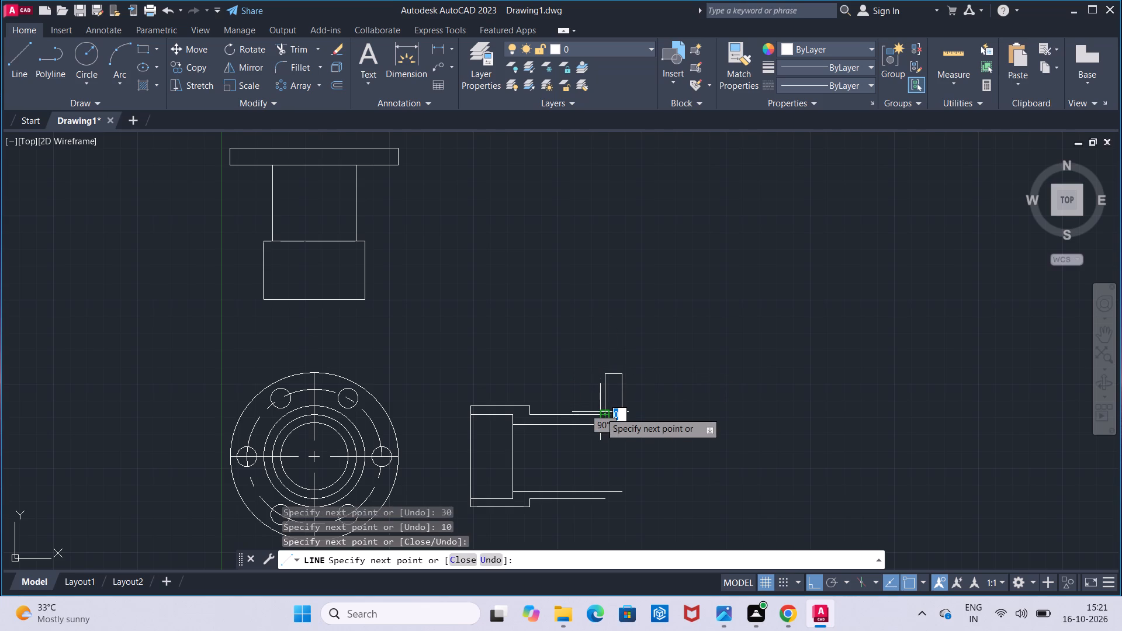
{"action": "key", "text": "Escape"}
Draw the lower flange outline from the lower outer line's free end: 25 down, 10 right, and up to the inner line's end.
{"action": "middle_click_drag", "start_coordinate": [610, 440], "coordinate": [621, 401]}
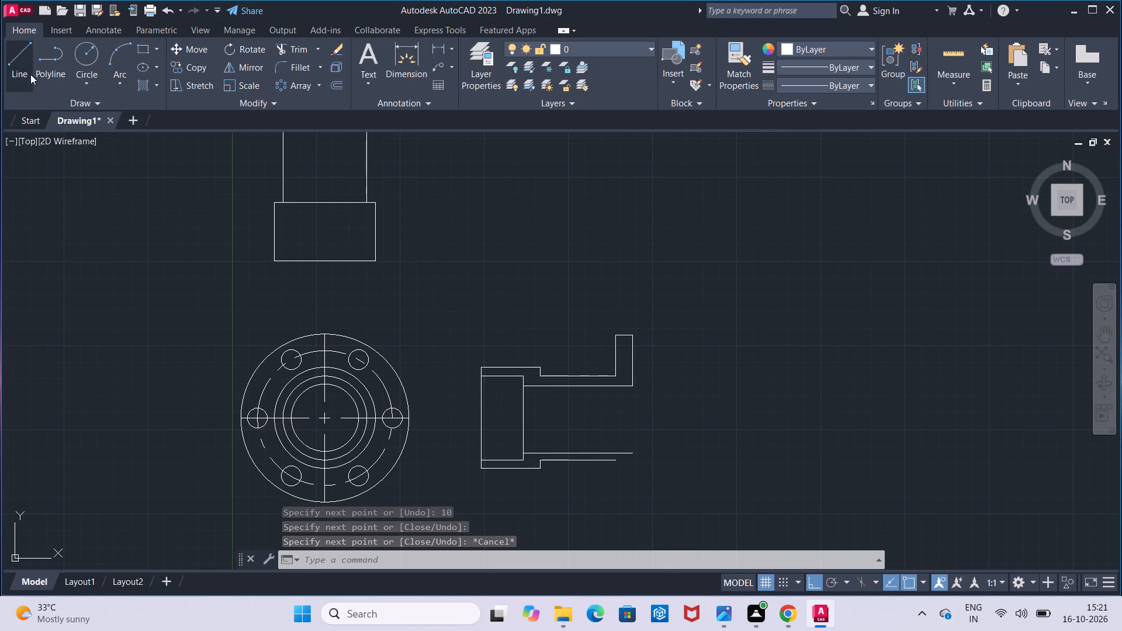
{"action": "left_click", "coordinate": [30, 74]}
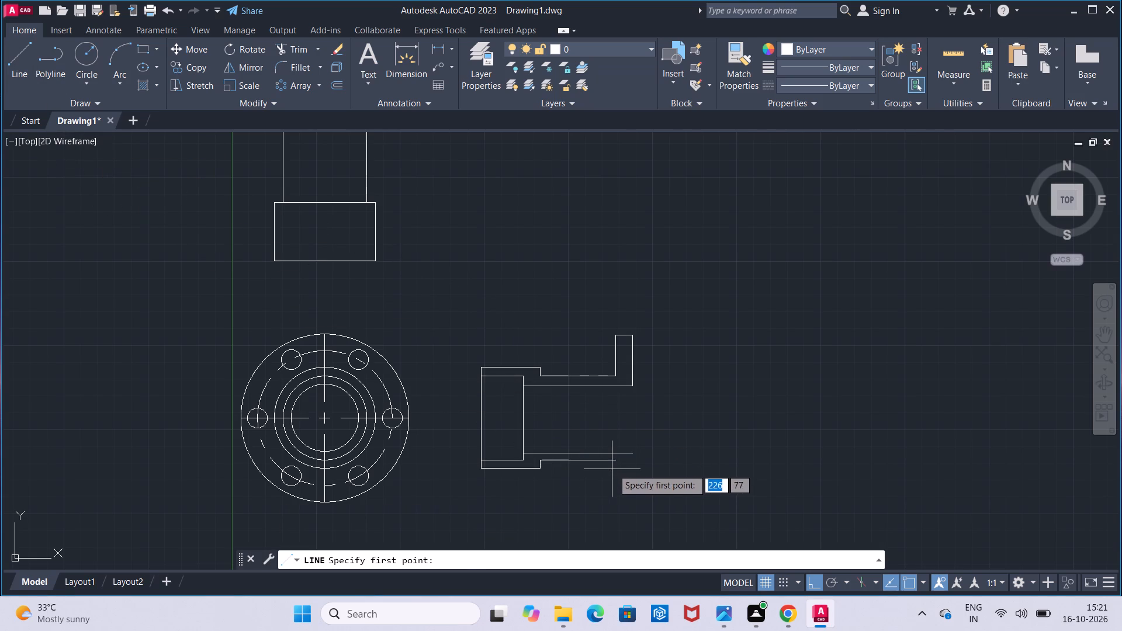
{"action": "left_click", "coordinate": [615, 463]}
{"action": "type", "text": "25"}
{"action": "key", "text": "Return"}
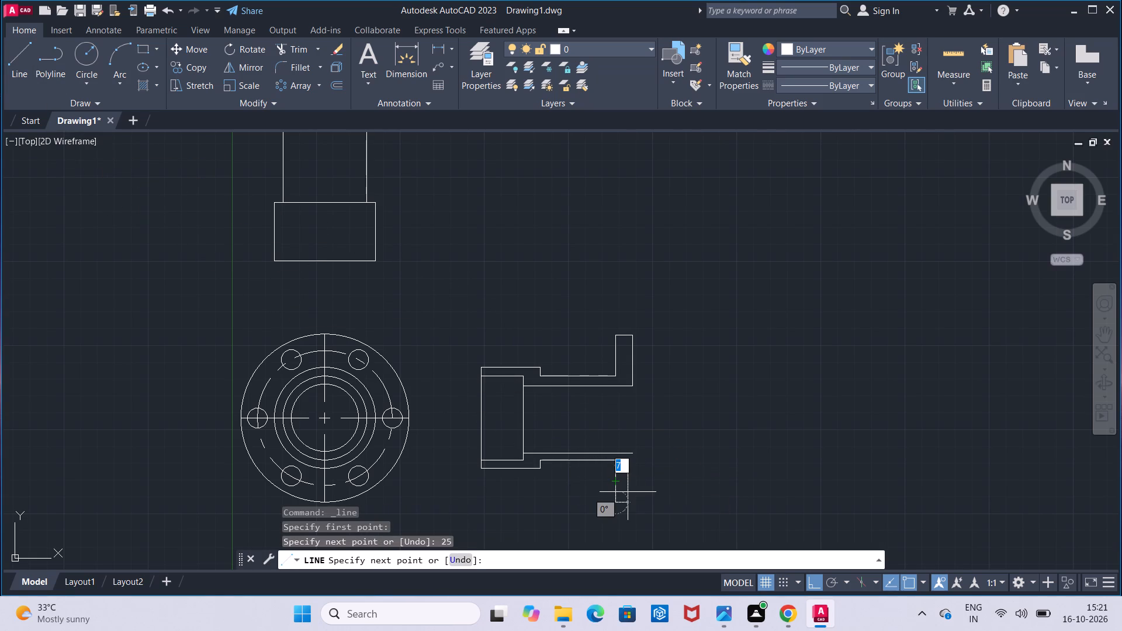
{"action": "key", "text": "1"}
{"action": "key", "text": "0"}
{"action": "key", "text": "Return"}
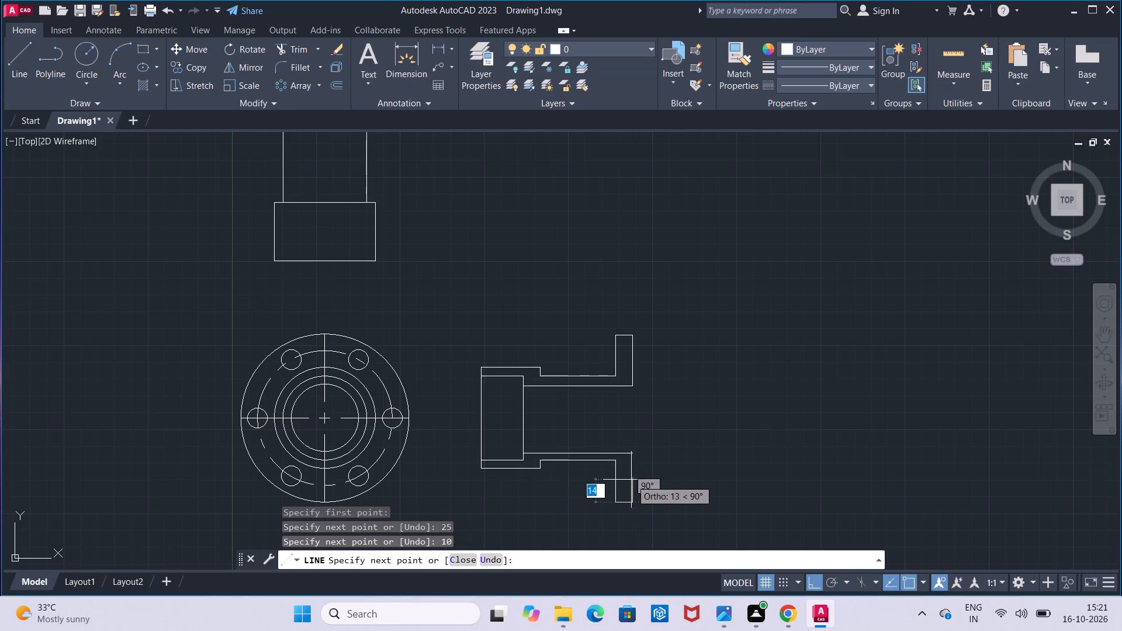
{"action": "left_click", "coordinate": [632, 455]}
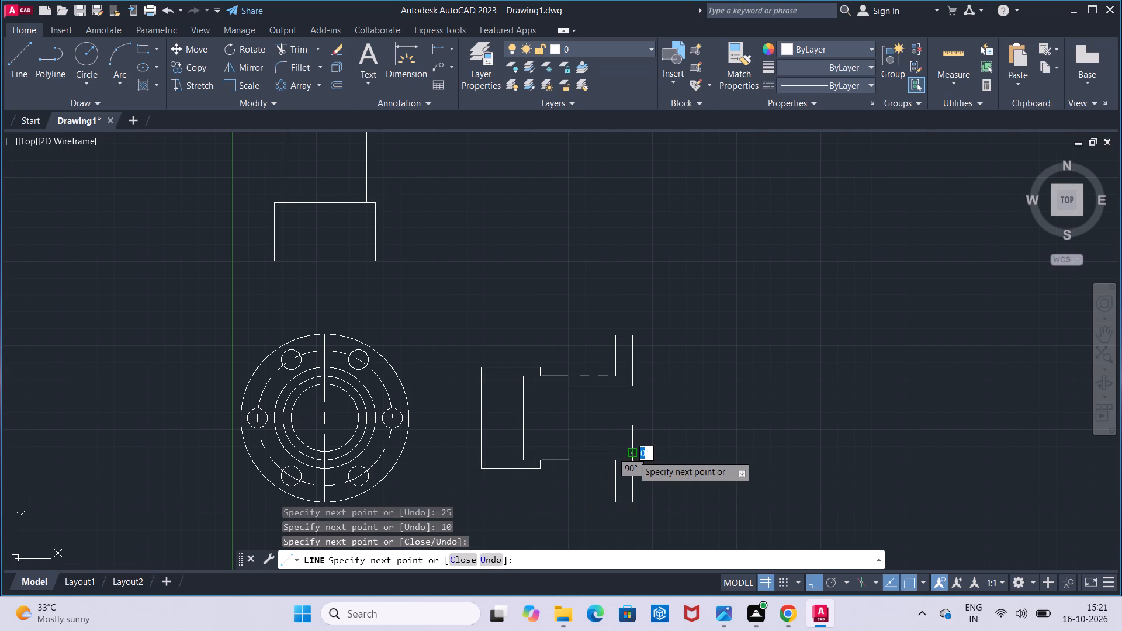
{"action": "key", "text": "Escape"}
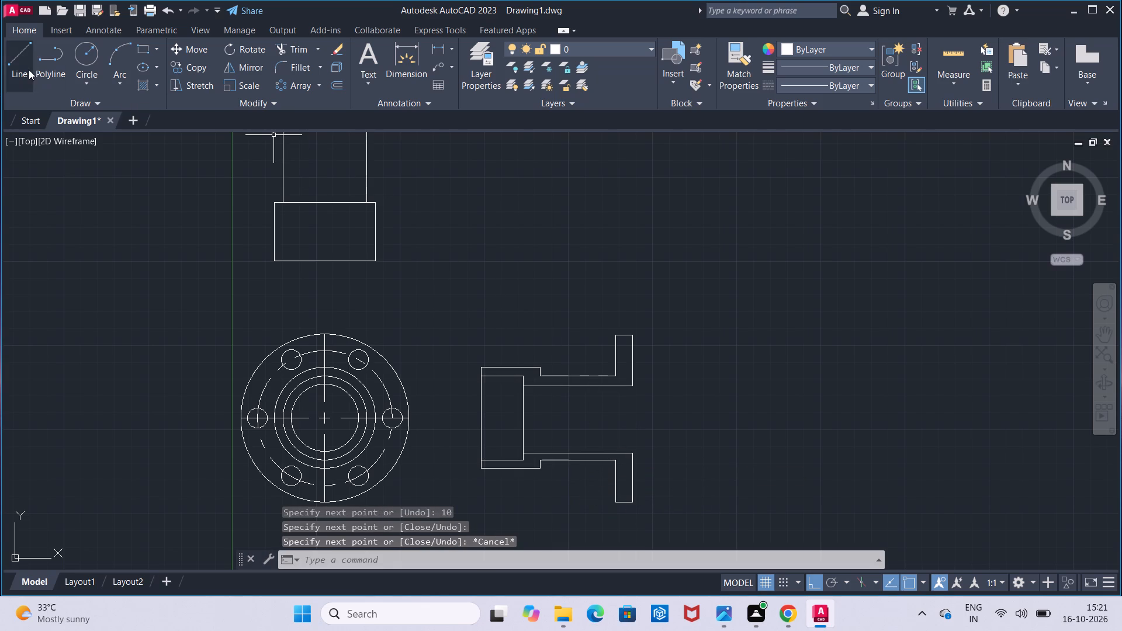
Draw a vertical line across the flange face, joining the free ends of the upper and lower inner bore lines.
{"action": "left_click_drag", "start_coordinate": [29, 70], "coordinate": [29, 76]}
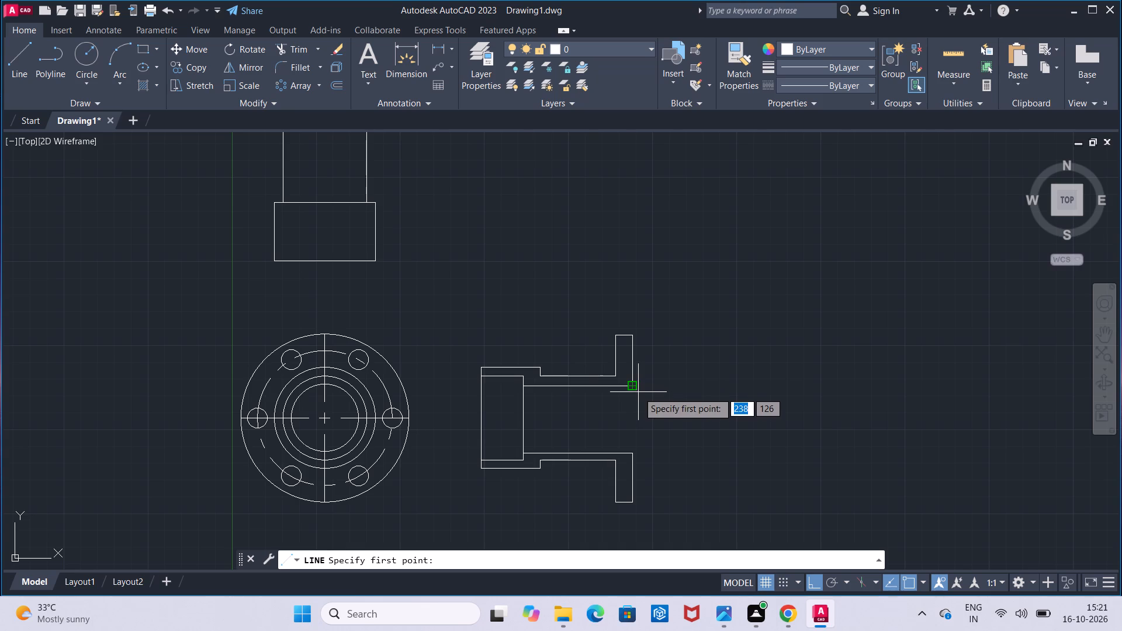
{"action": "left_click", "coordinate": [632, 389]}
{"action": "left_click", "coordinate": [631, 450]}
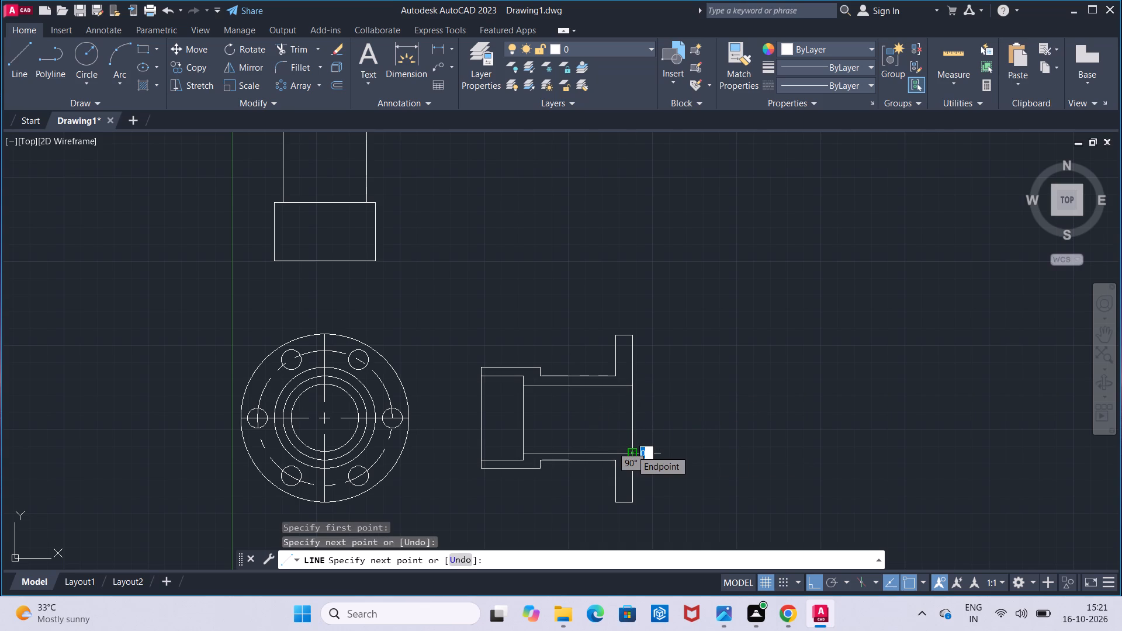
{"action": "key", "text": "Escape"}
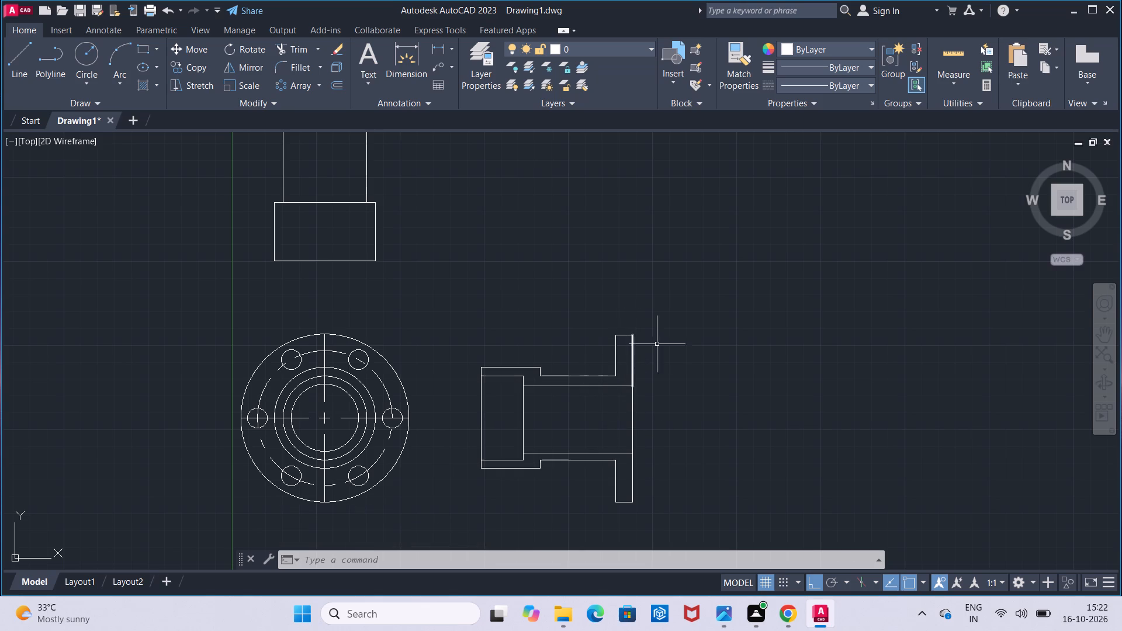
{"action": "left_click", "coordinate": [19, 70]}
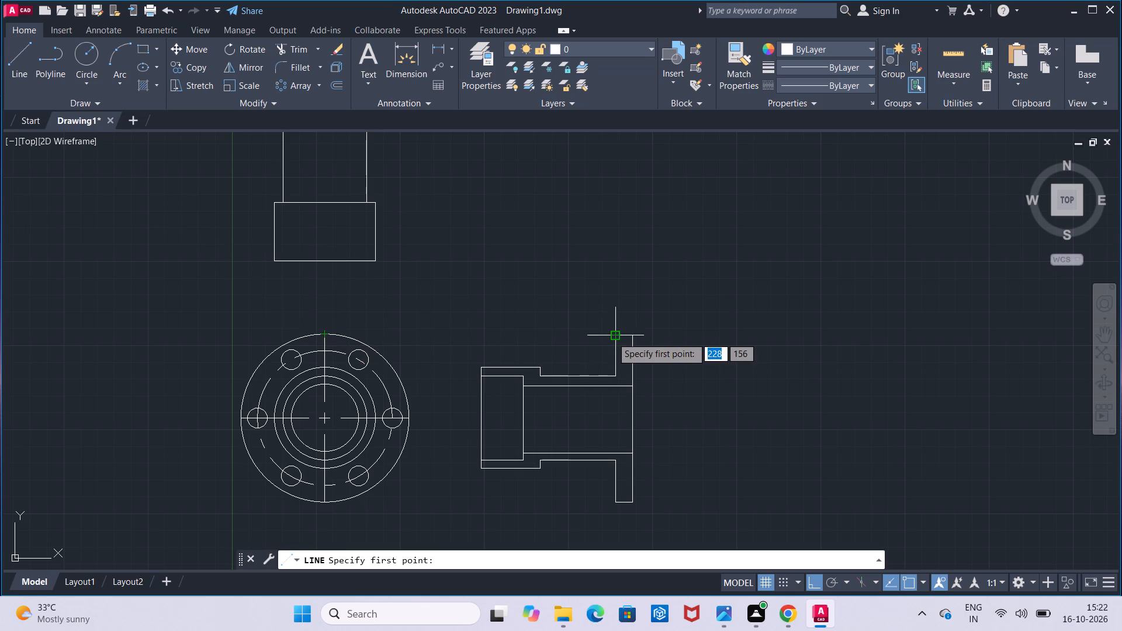
{"action": "key", "text": "Escape"}
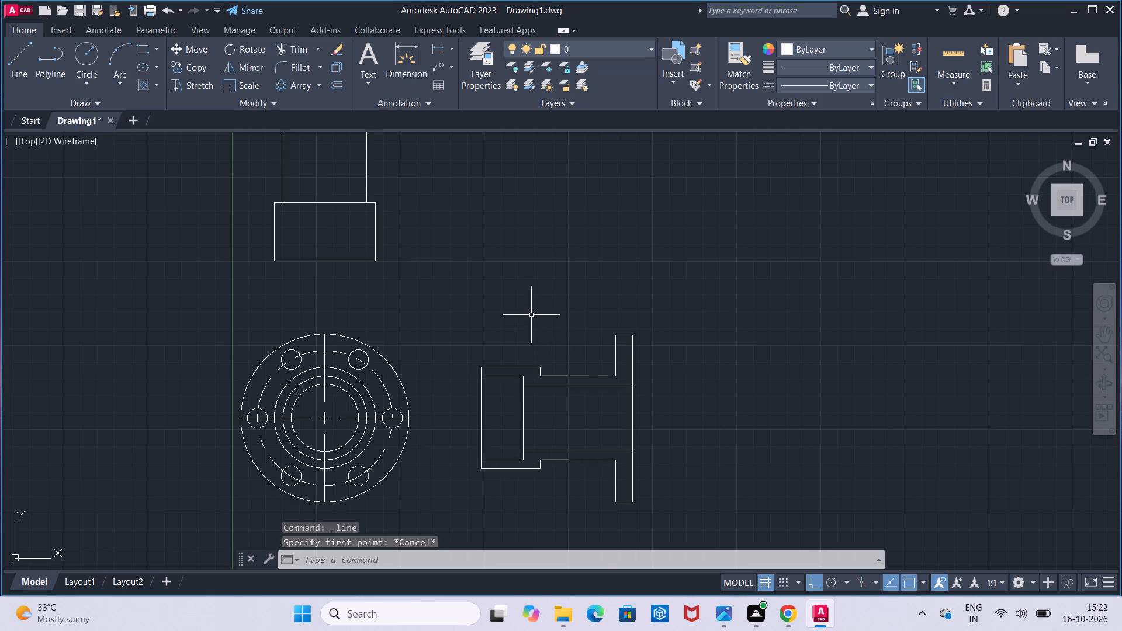
Hatch the upper and lower wall sections of the side view with the ANSI31 pattern.
{"action": "scroll", "coordinate": [530, 314], "scroll_direction": "down", "scroll_amount": 1}
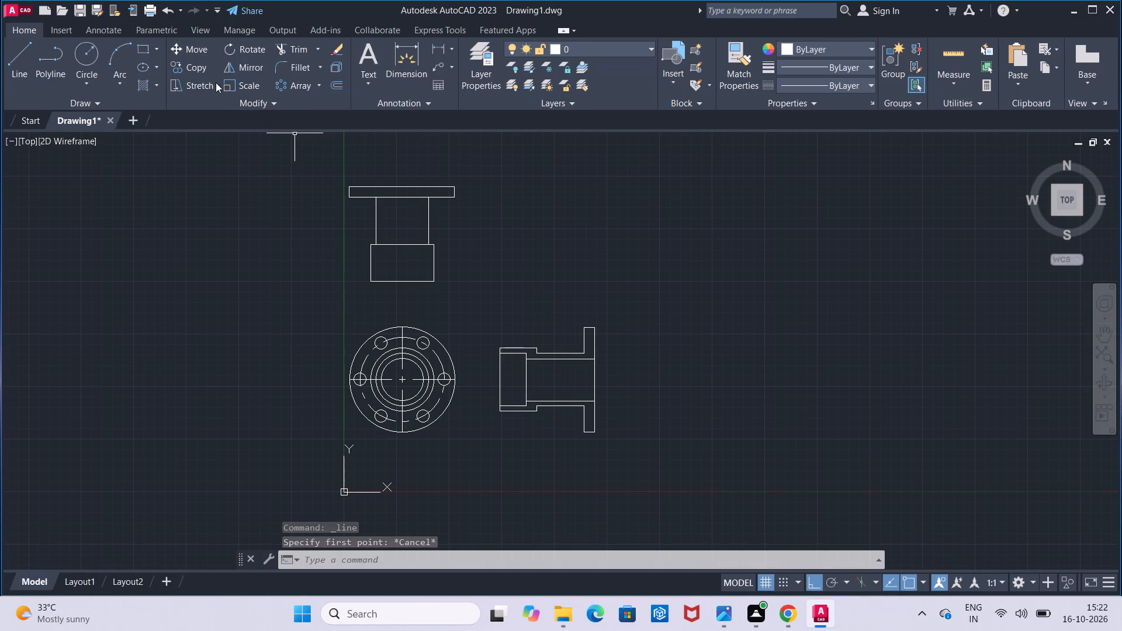
{"action": "left_click", "coordinate": [146, 84]}
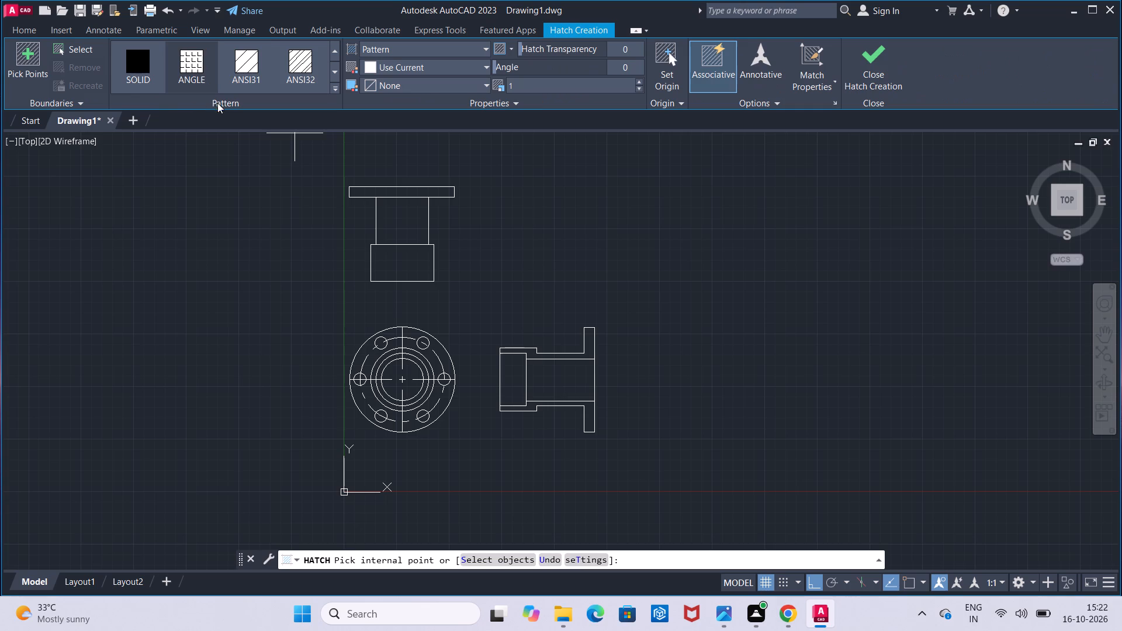
{"action": "left_click", "coordinate": [249, 72]}
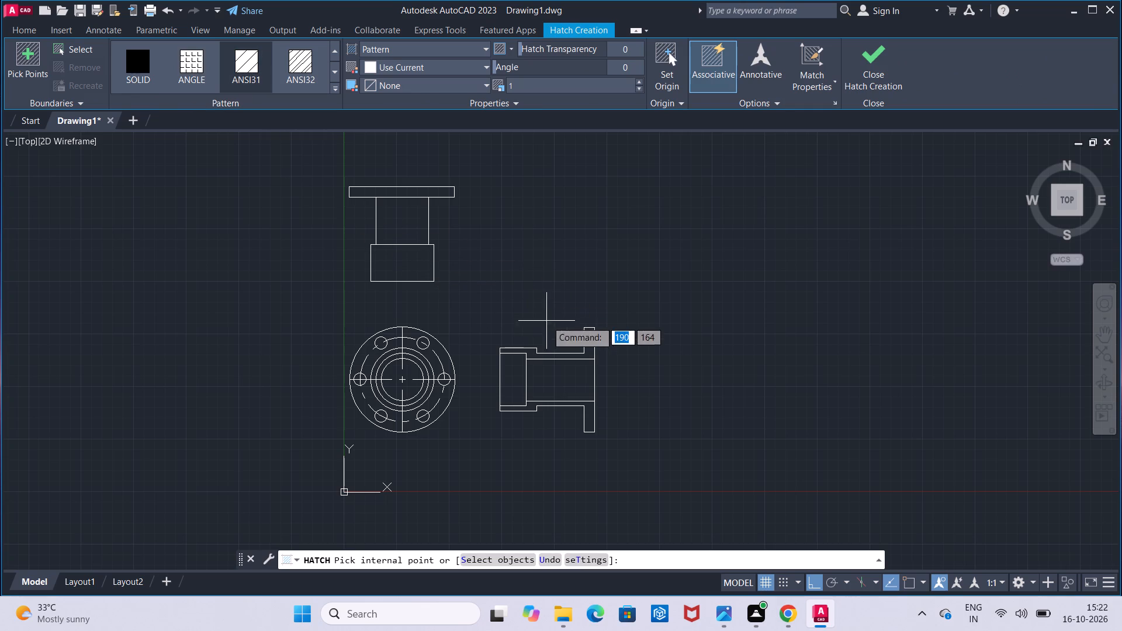
{"action": "left_click", "coordinate": [586, 338]}
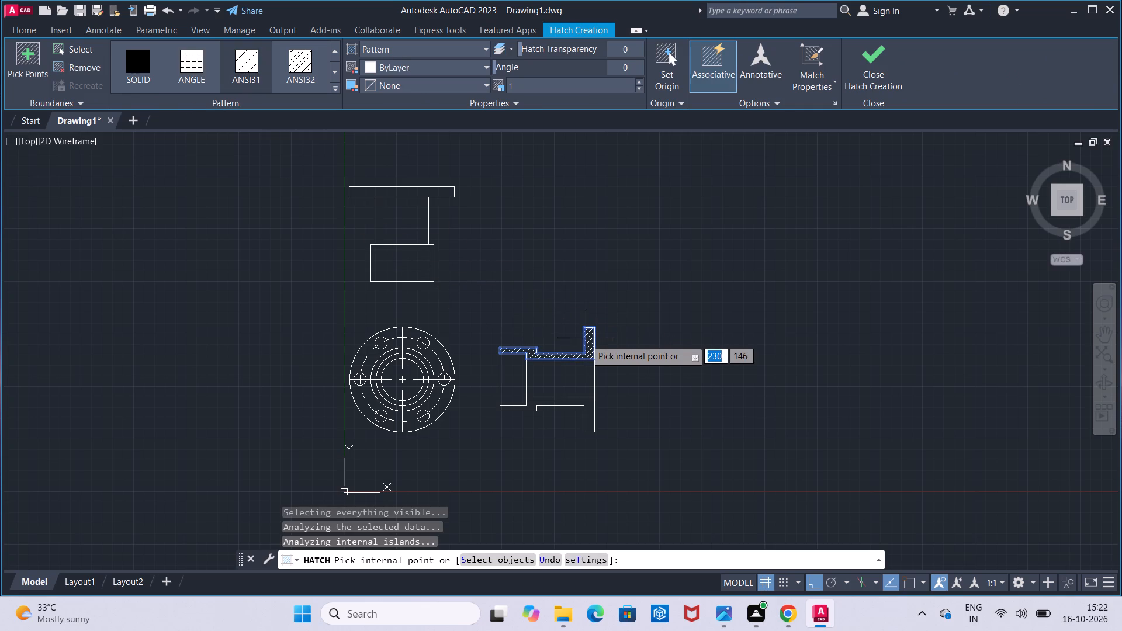
{"action": "left_click", "coordinate": [591, 407]}
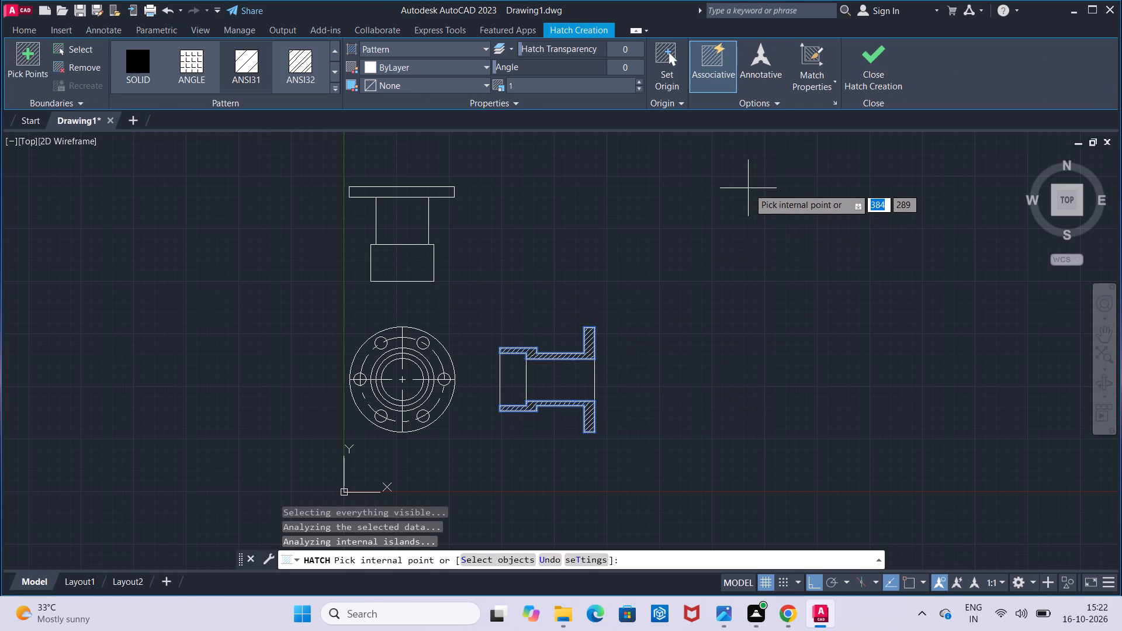
{"action": "left_click", "coordinate": [865, 90]}
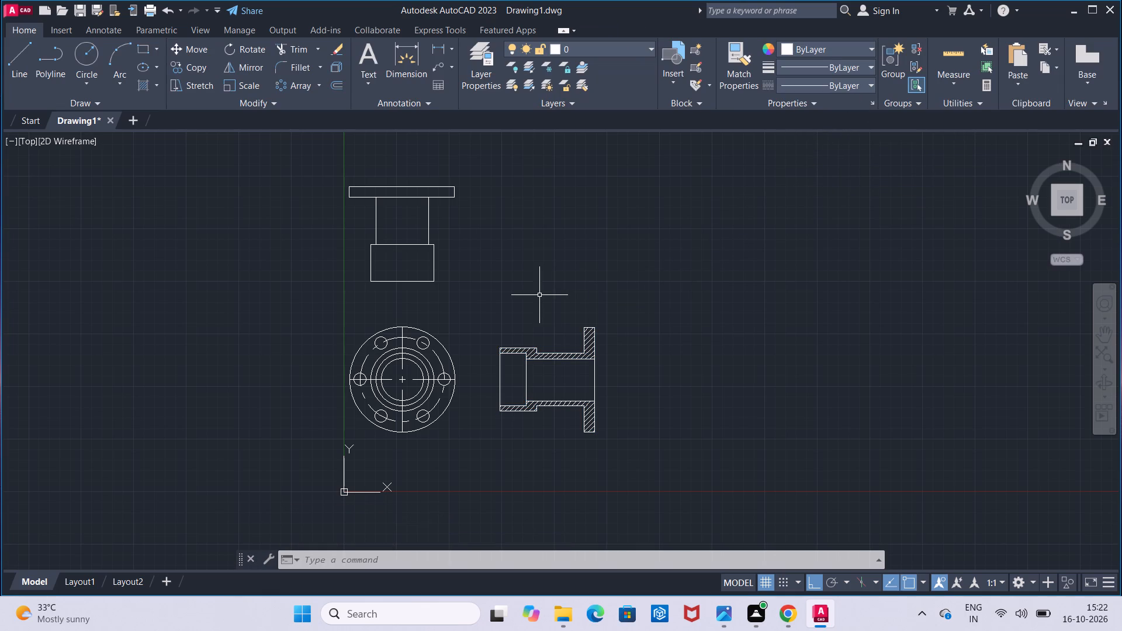
Add a linear dimension for the height of the wide bottom block in the front view, placed to its right.
{"action": "middle_click_drag", "start_coordinate": [513, 272], "coordinate": [579, 273]}
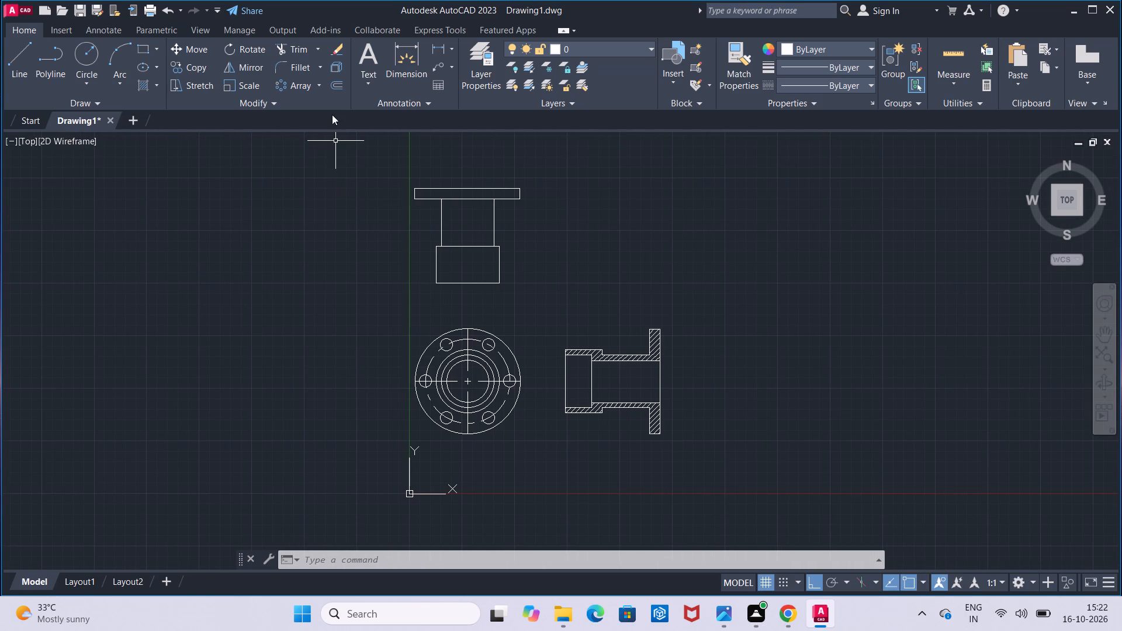
{"action": "left_click", "coordinate": [439, 49]}
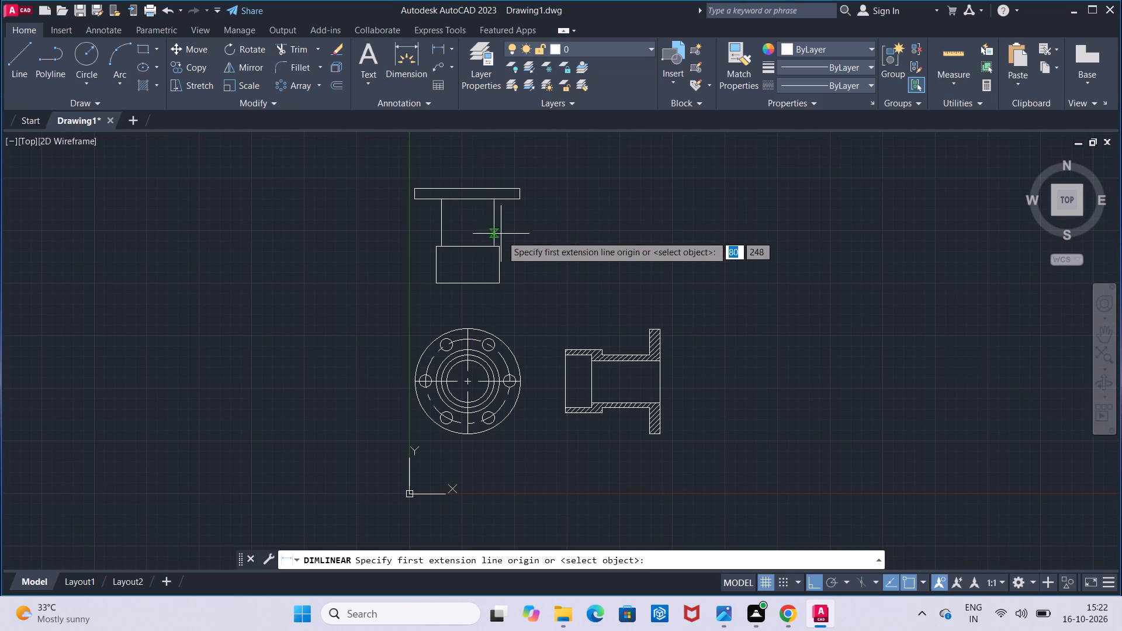
{"action": "left_click", "coordinate": [501, 243]}
{"action": "left_click", "coordinate": [504, 278]}
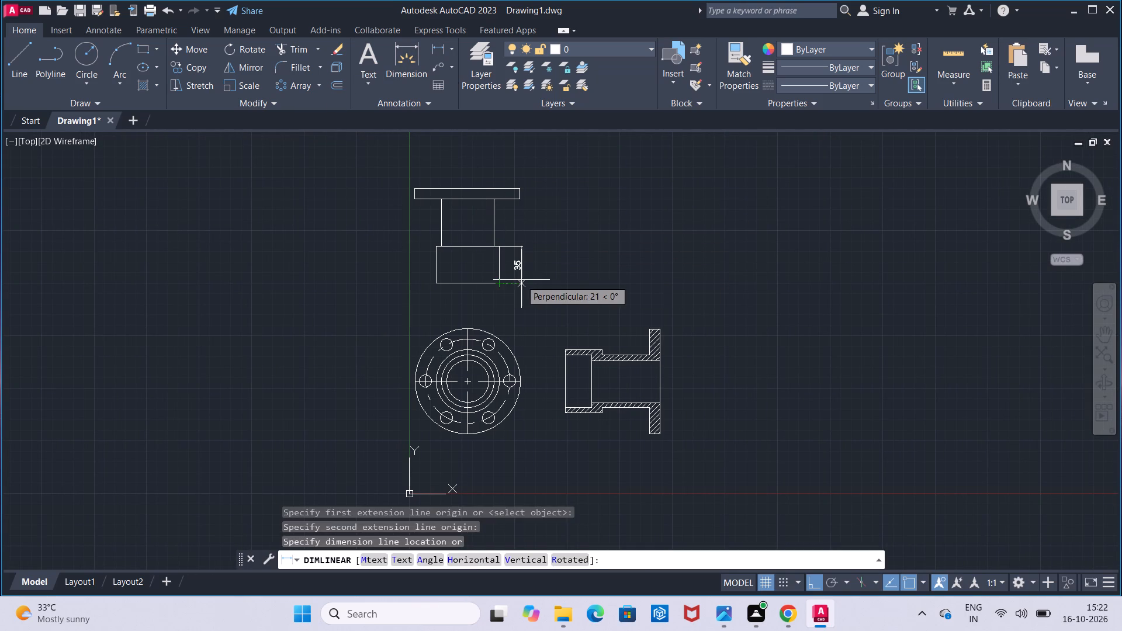
{"action": "left_click", "coordinate": [522, 280]}
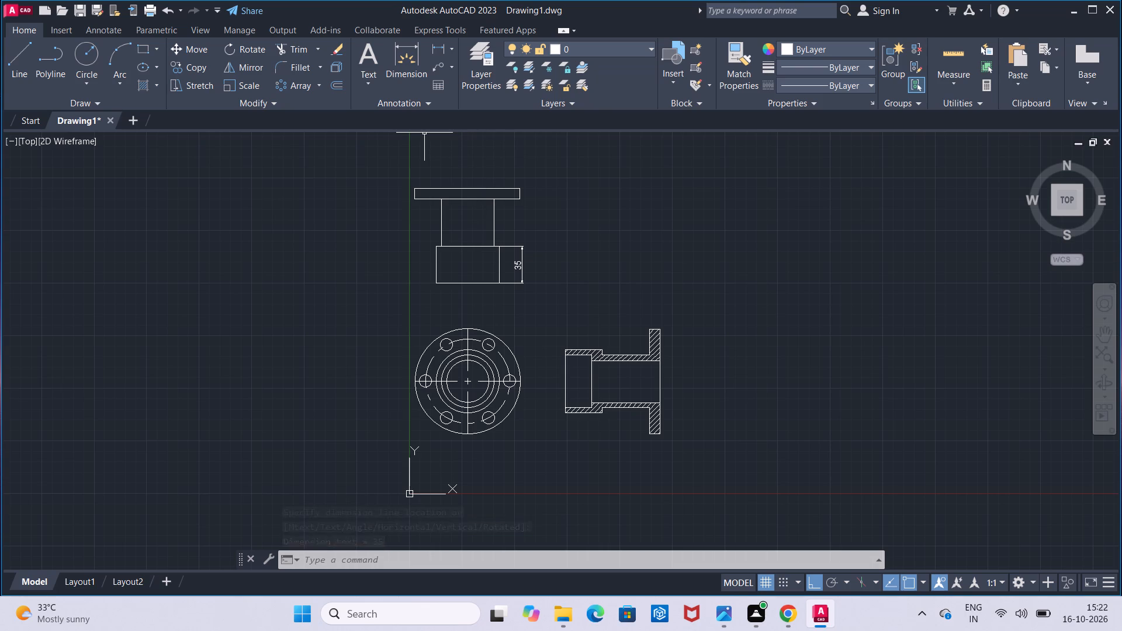
Add a linear dimension for the overall height of the front view, placed to its left.
{"action": "left_click", "coordinate": [438, 51]}
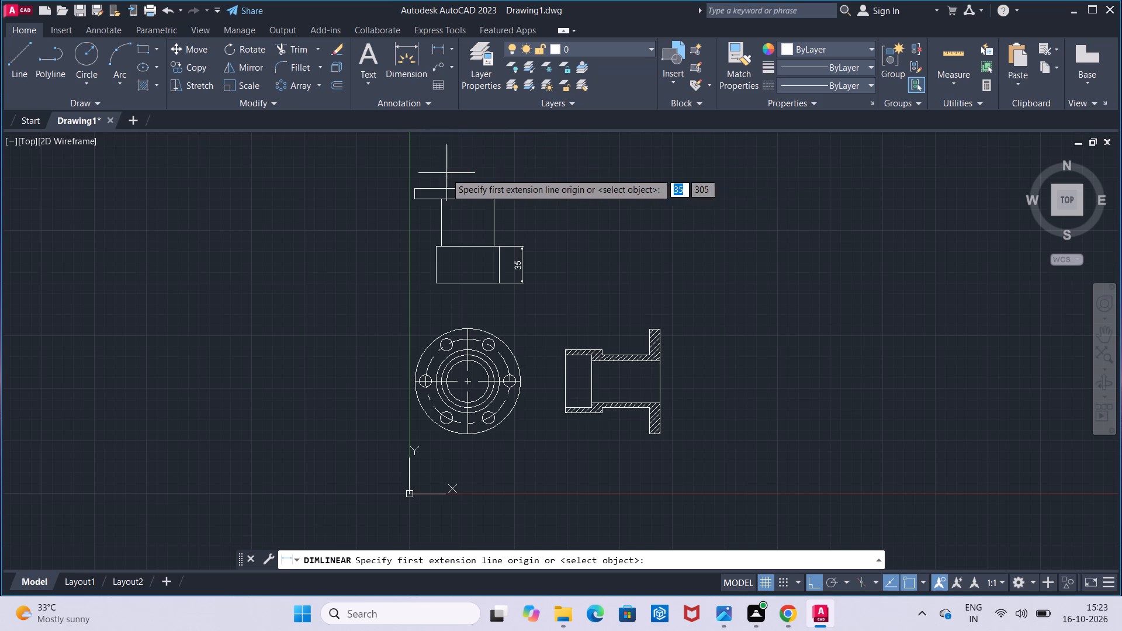
{"action": "left_click", "coordinate": [420, 184]}
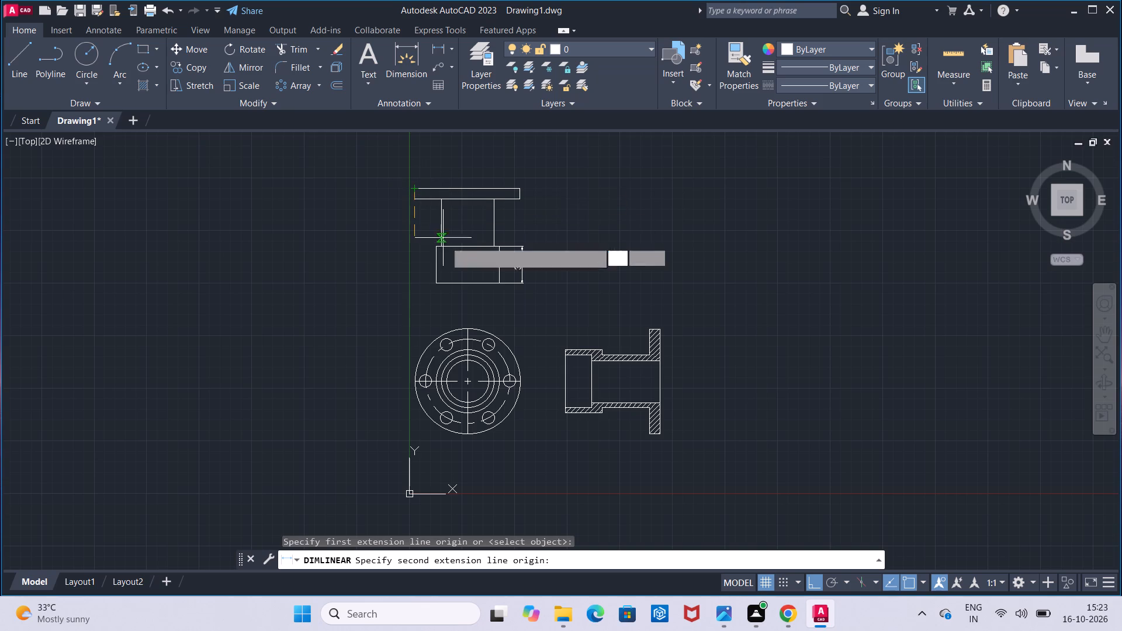
{"action": "left_click", "coordinate": [440, 283]}
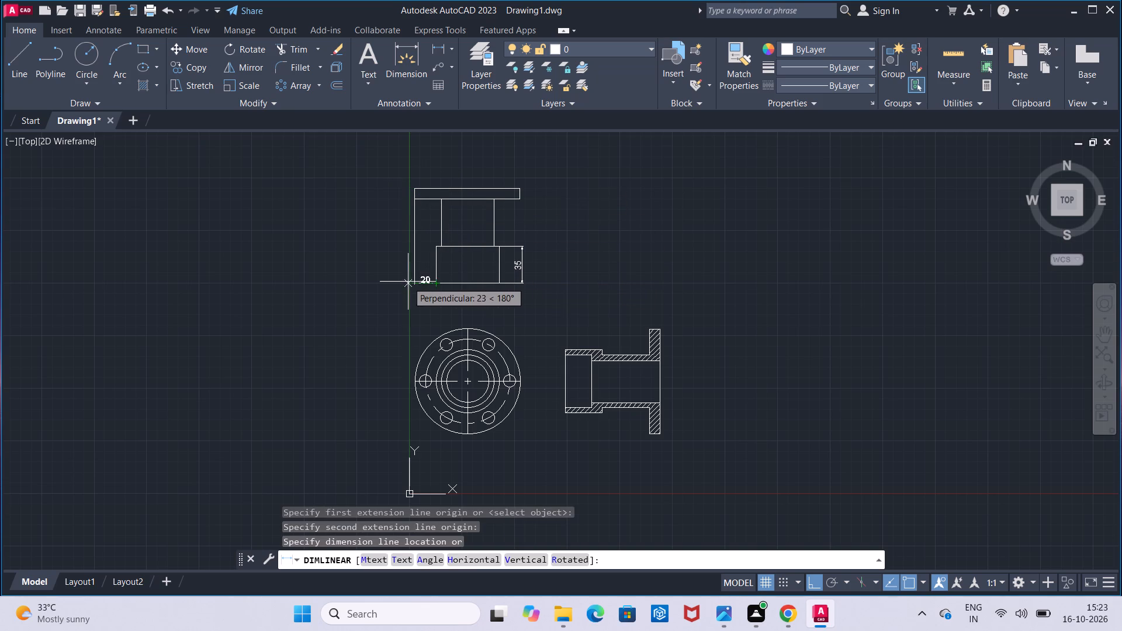
{"action": "left_click", "coordinate": [391, 262]}
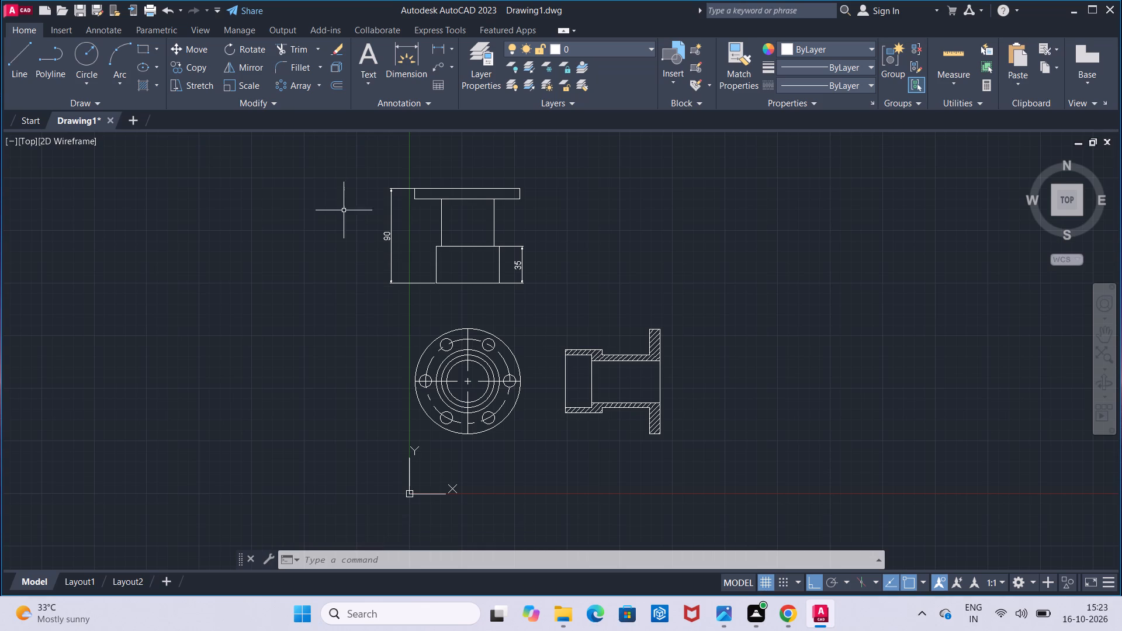
Add a linear dimension for the flange thickness at the right end of the front view's top flange.
{"action": "left_click", "coordinate": [439, 49]}
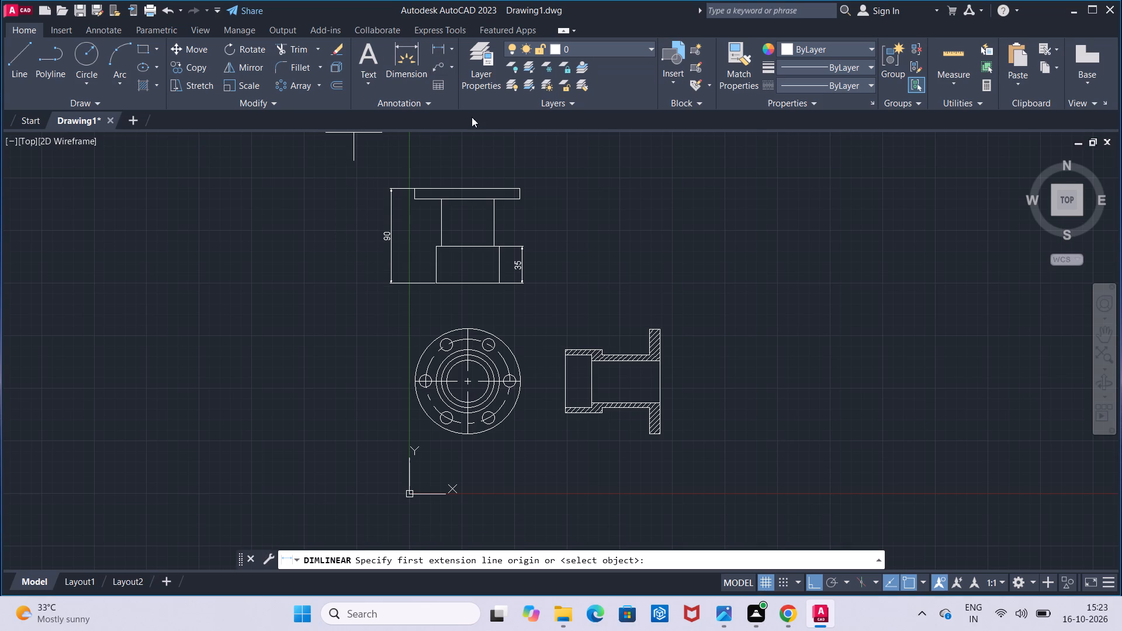
{"action": "left_click", "coordinate": [518, 185]}
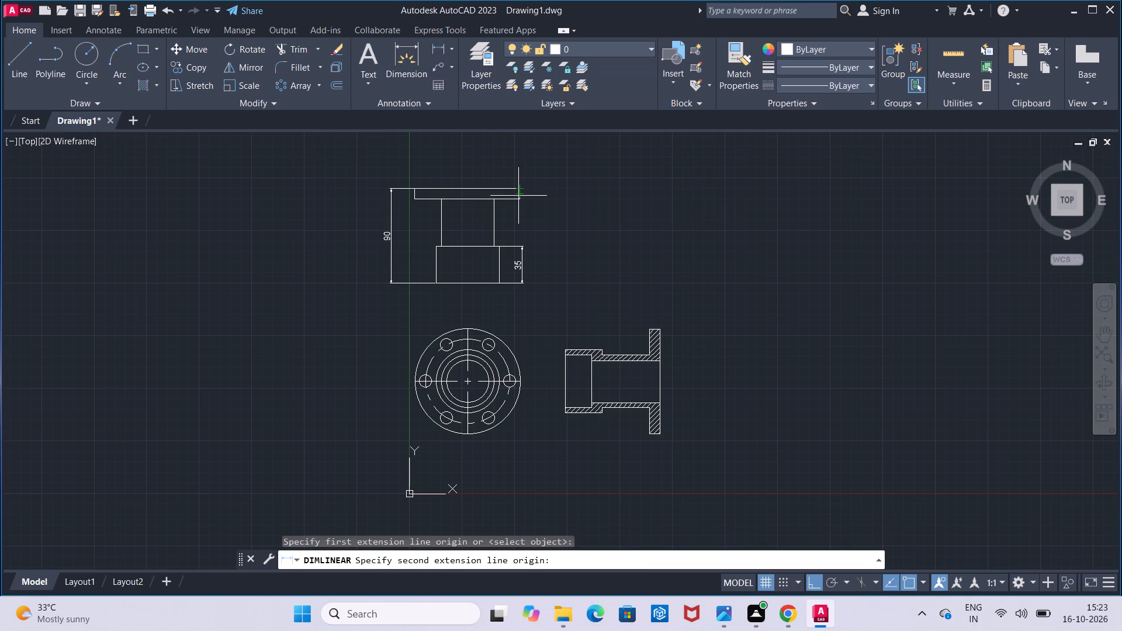
{"action": "left_click", "coordinate": [520, 202]}
{"action": "left_click", "coordinate": [542, 203]}
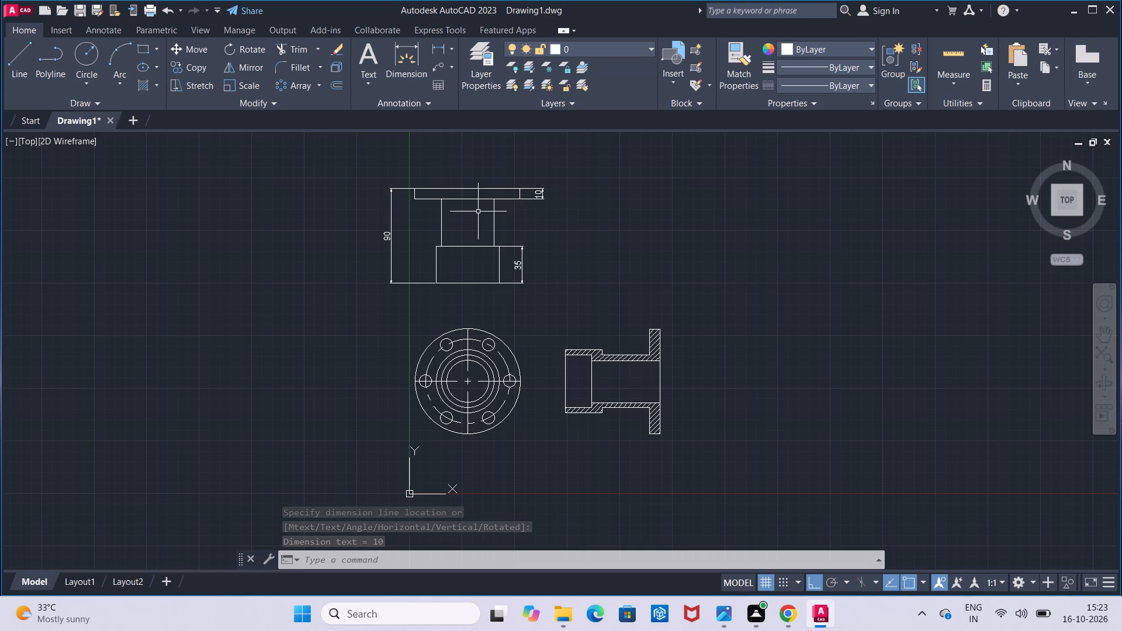
Add a diameter dimension to the flange's outer circle in the plan view, with its text outside the upper edge.
{"action": "left_click", "coordinate": [449, 56]}
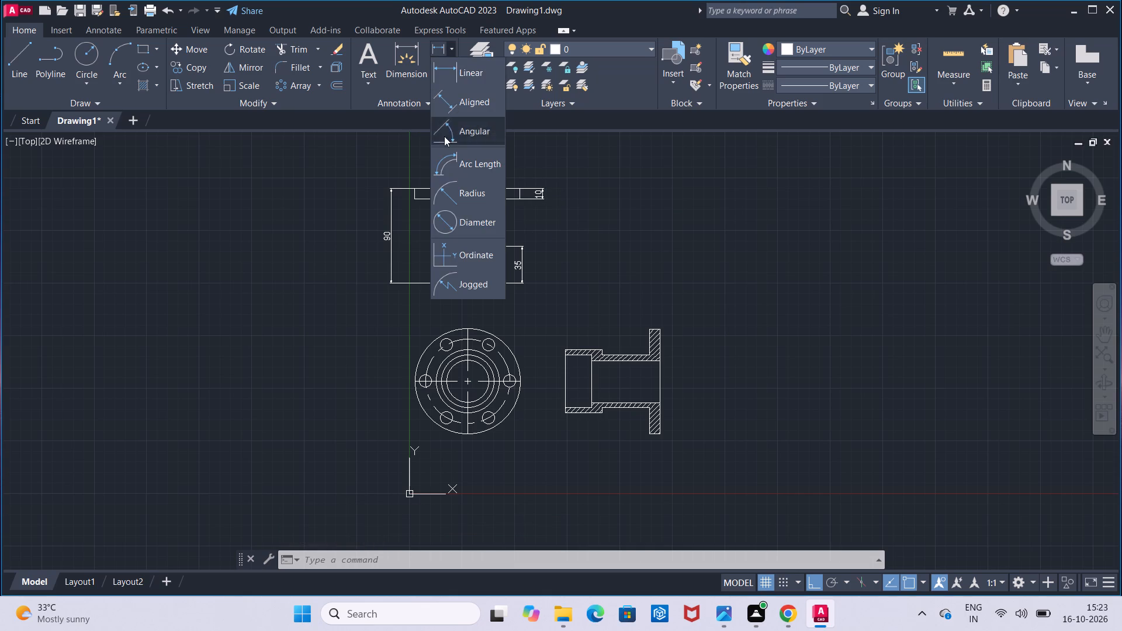
{"action": "left_click", "coordinate": [459, 217]}
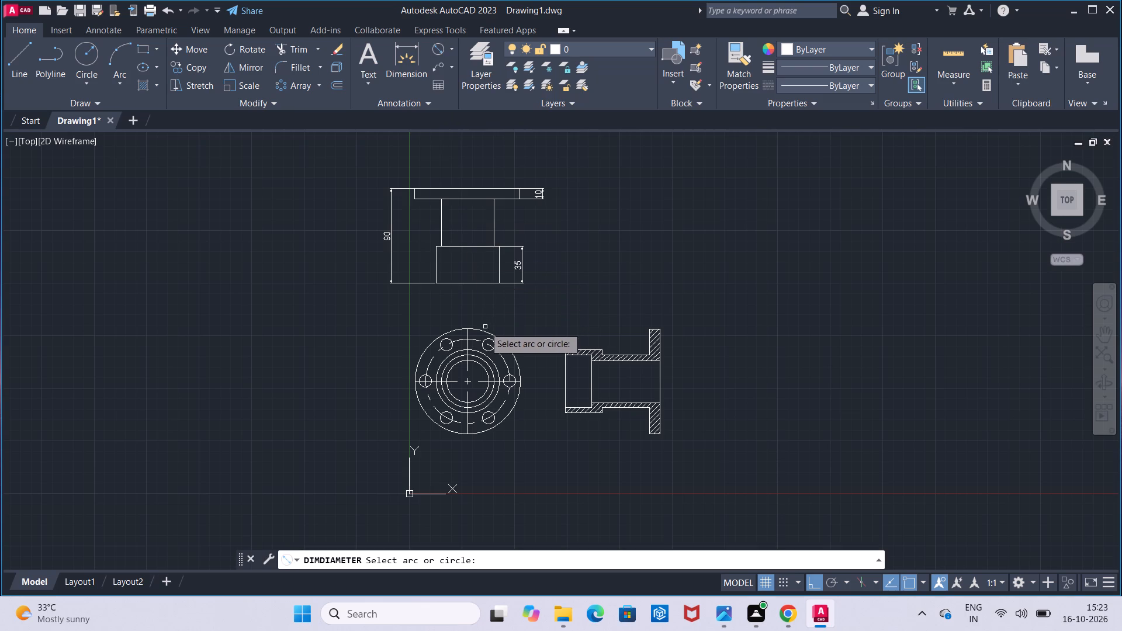
{"action": "left_click", "coordinate": [483, 331]}
{"action": "left_click", "coordinate": [504, 320]}
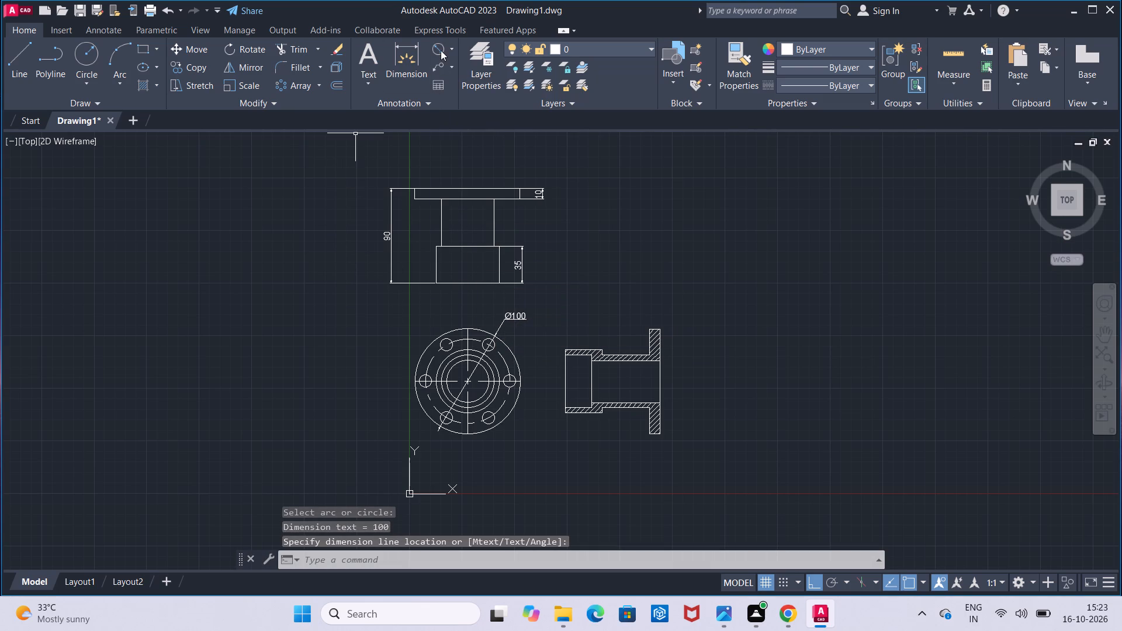
Add a diameter dimension to the dashed bolt circle in the plan view, with its text above the flange.
{"action": "left_click_drag", "start_coordinate": [441, 50], "coordinate": [442, 56]}
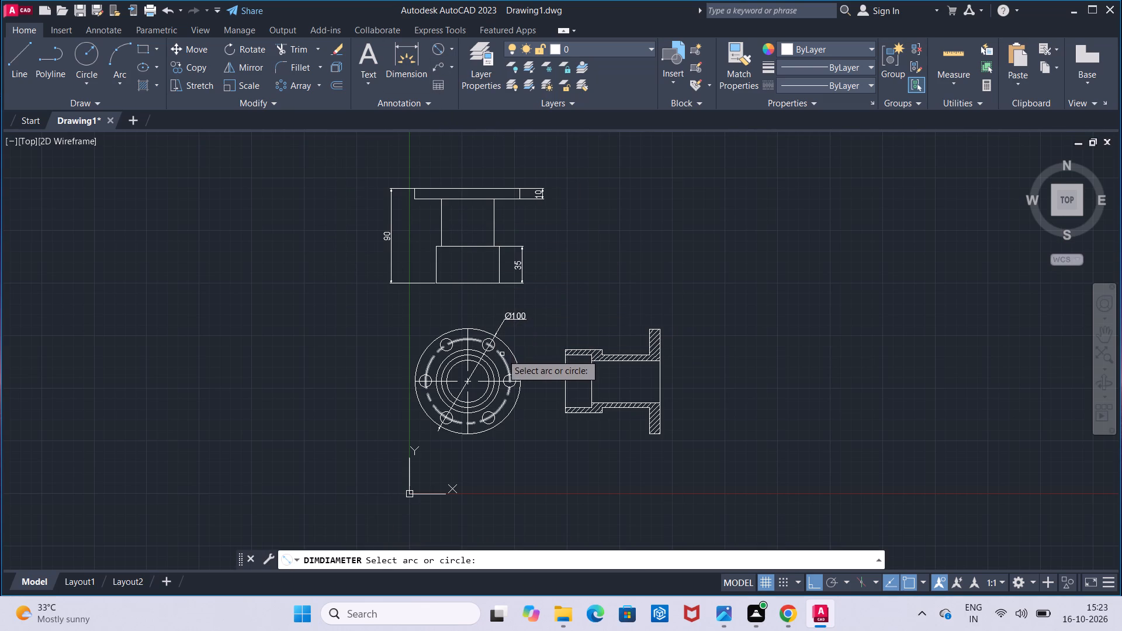
{"action": "left_click", "coordinate": [501, 355]}
{"action": "left_click", "coordinate": [477, 317]}
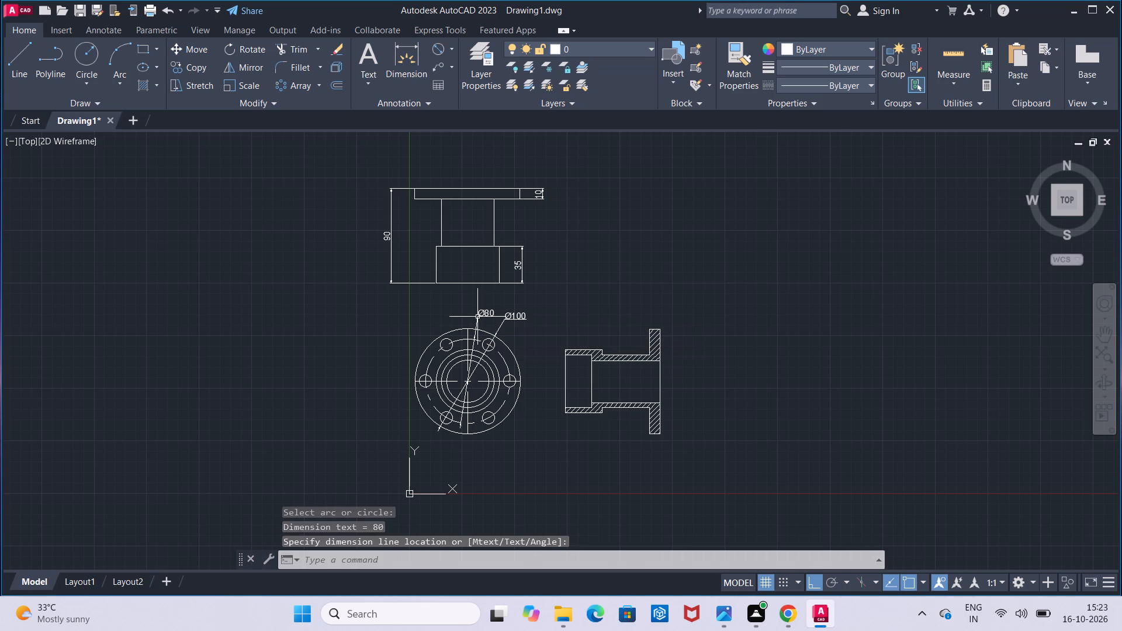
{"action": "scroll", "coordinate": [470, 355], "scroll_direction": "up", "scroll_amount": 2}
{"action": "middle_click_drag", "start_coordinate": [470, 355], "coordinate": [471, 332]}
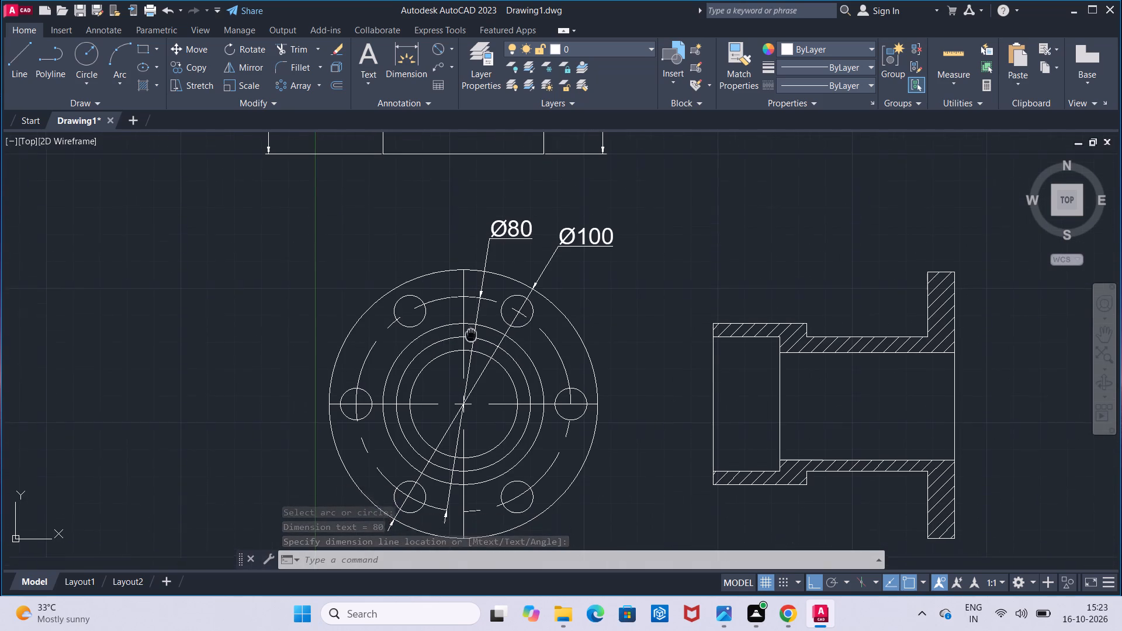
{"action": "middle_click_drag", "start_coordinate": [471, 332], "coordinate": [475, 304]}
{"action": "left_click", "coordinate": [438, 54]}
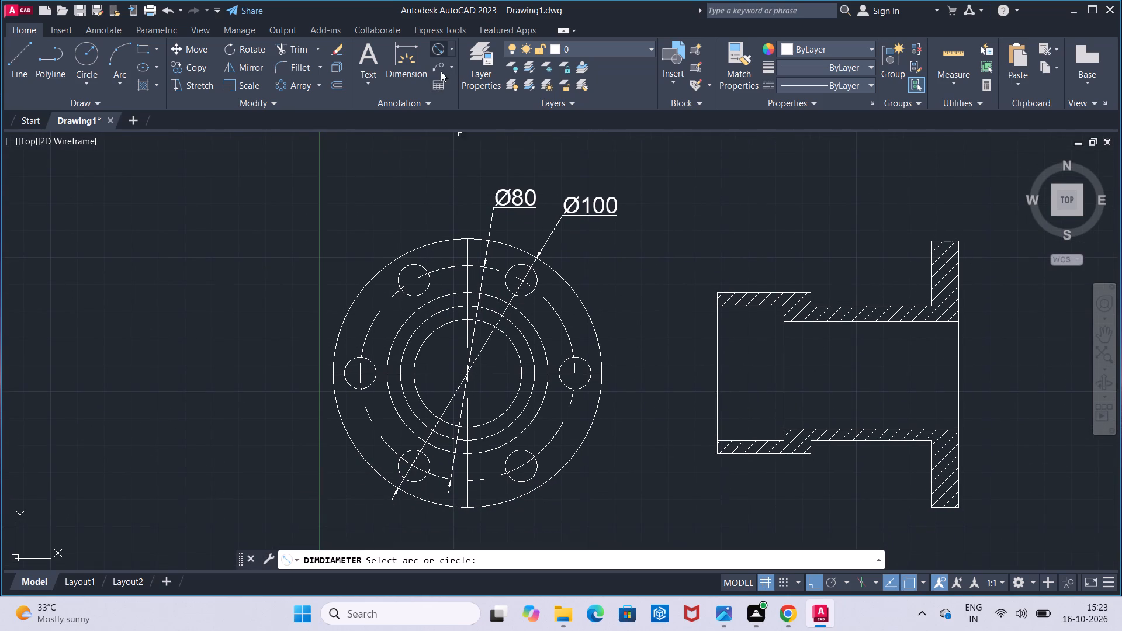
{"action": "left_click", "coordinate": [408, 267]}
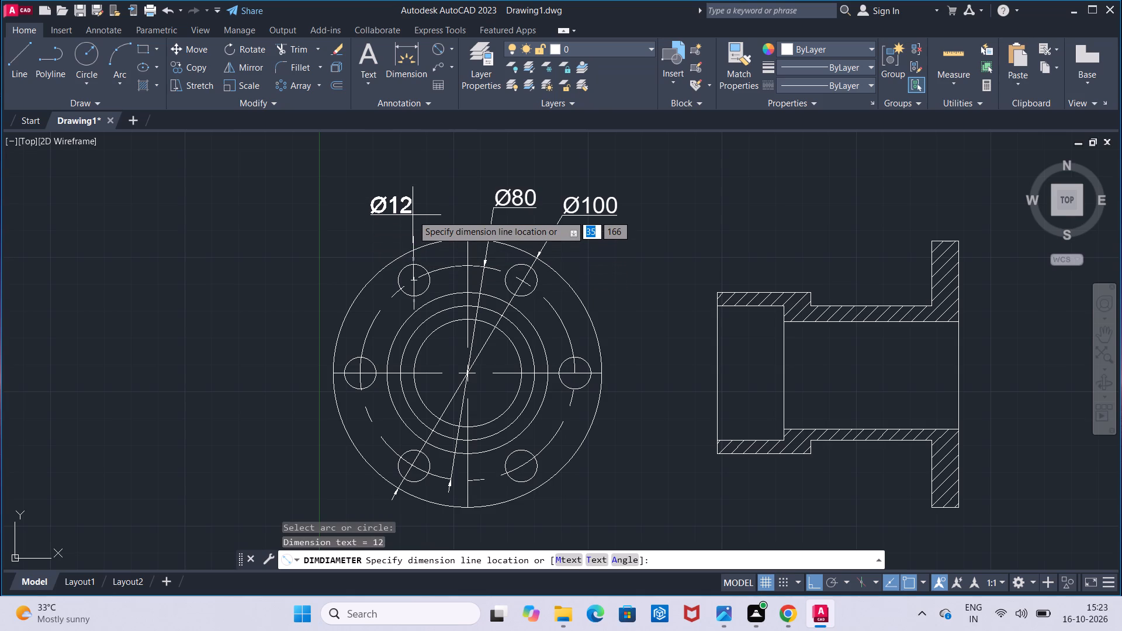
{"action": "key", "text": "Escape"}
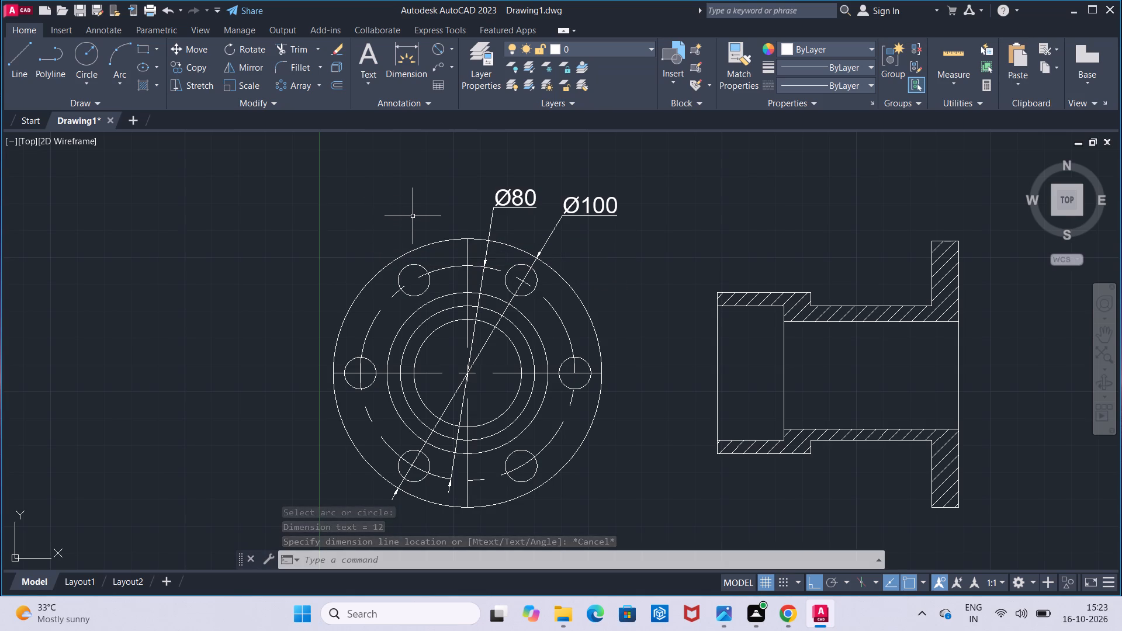
Add a horizontal linear dimension for the depth of the wide bore in the sectional view, placed inside the bore.
{"action": "scroll", "coordinate": [410, 216], "scroll_direction": "down", "scroll_amount": 1}
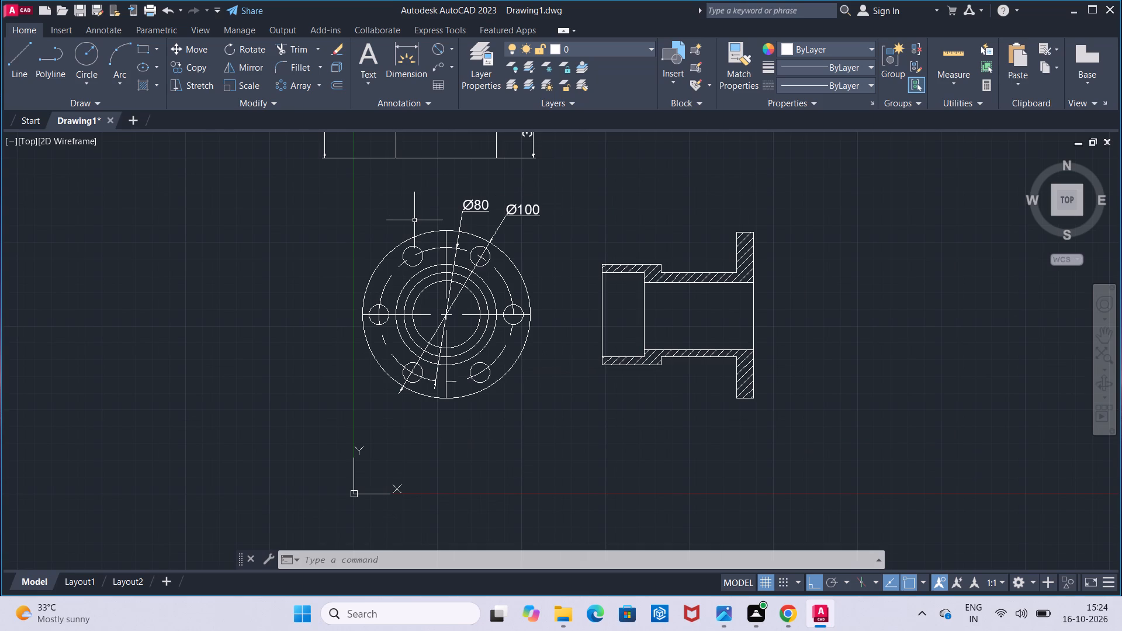
{"action": "left_click", "coordinate": [454, 55]}
{"action": "left_click", "coordinate": [465, 65]}
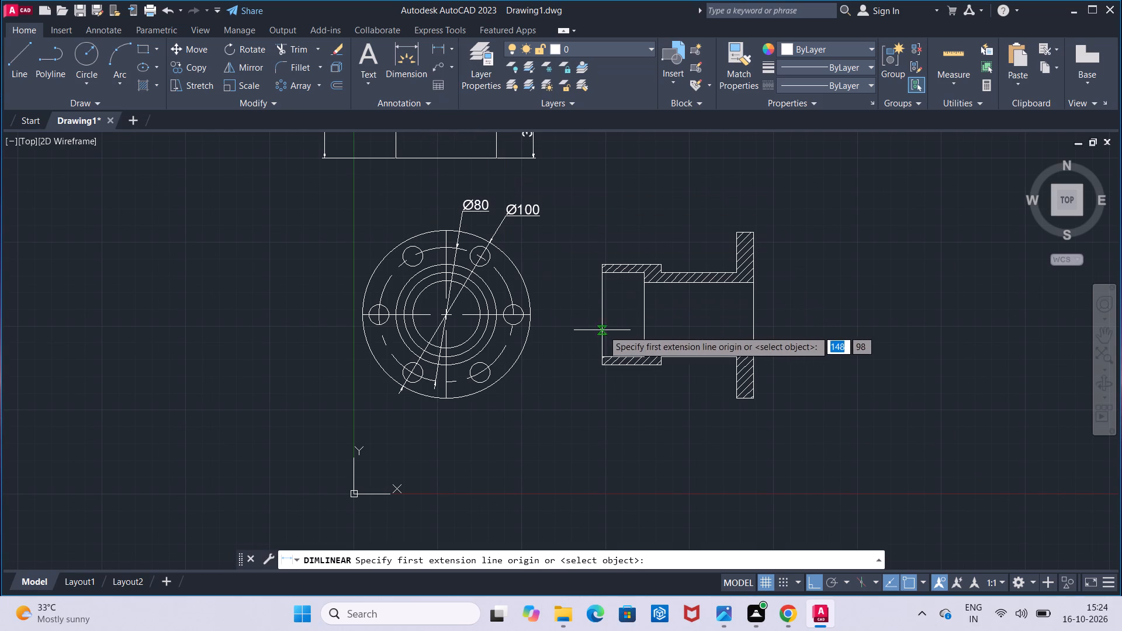
{"action": "left_click", "coordinate": [602, 323]}
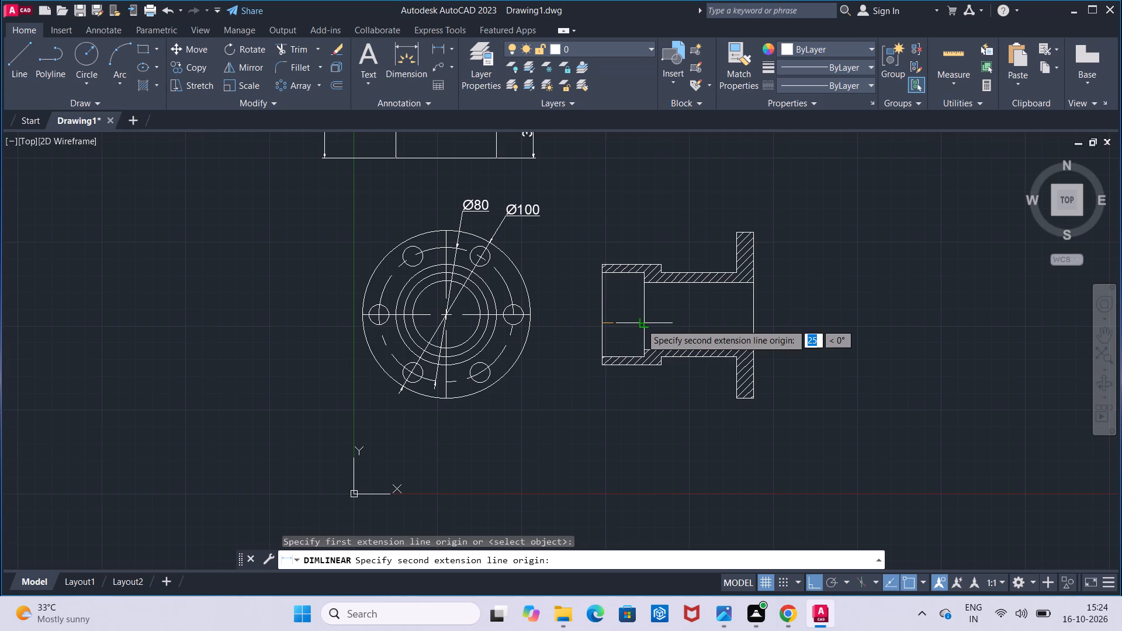
{"action": "left_click", "coordinate": [642, 324]}
{"action": "left_click", "coordinate": [642, 316]}
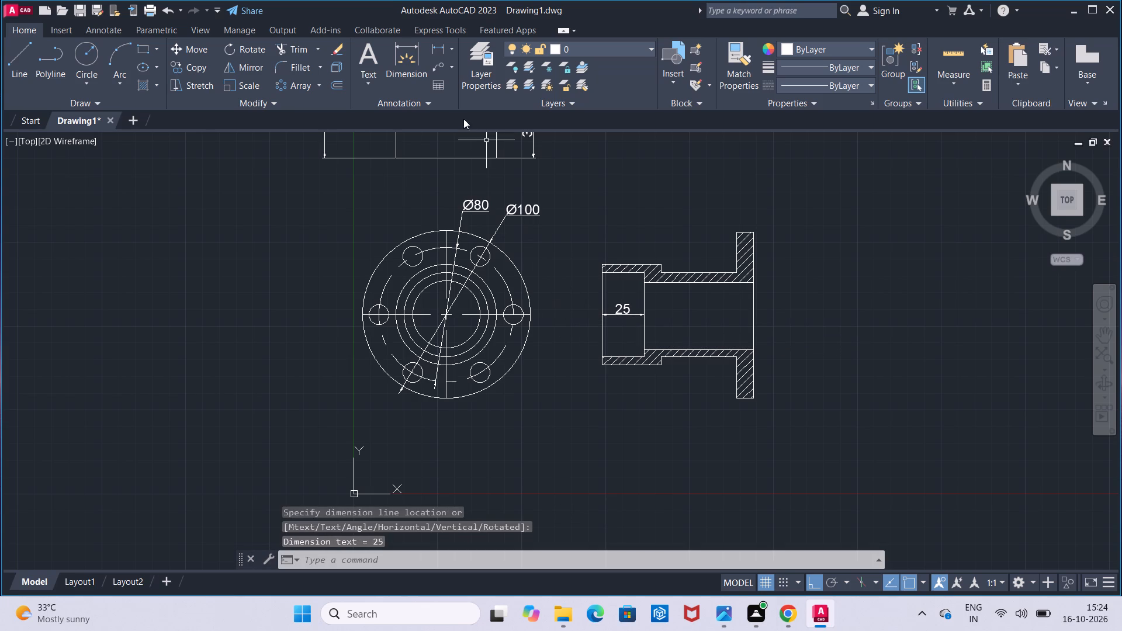
Add a horizontal linear dimension from the bore's inner shoulder to the flange's outer face in the sectional view, placed inside the bore.
{"action": "left_click", "coordinate": [434, 54]}
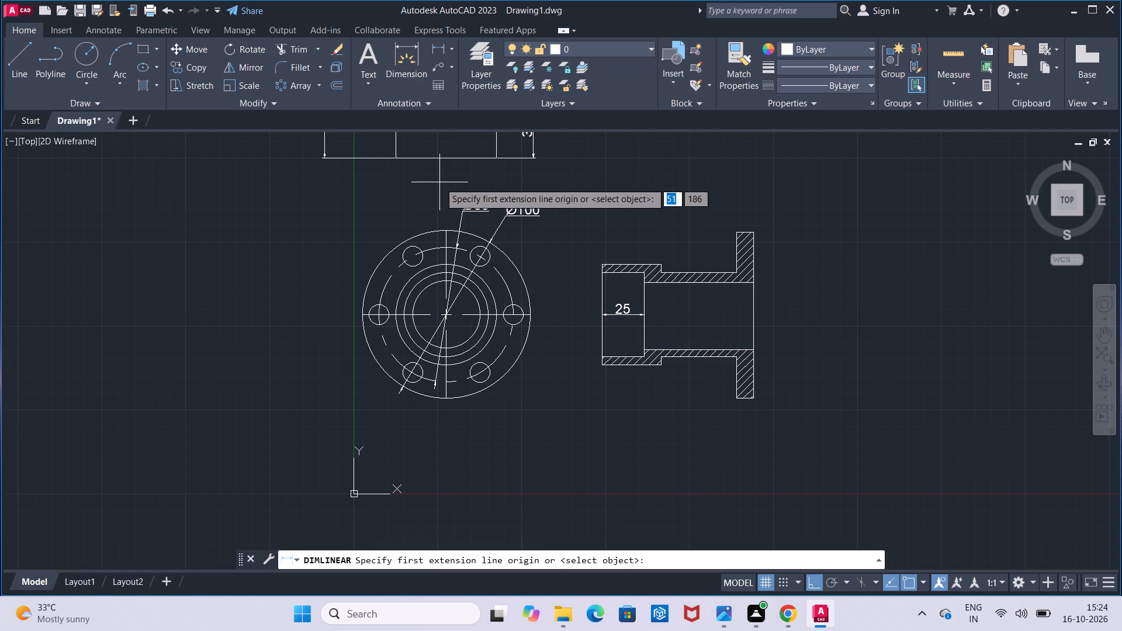
{"action": "left_click", "coordinate": [643, 301]}
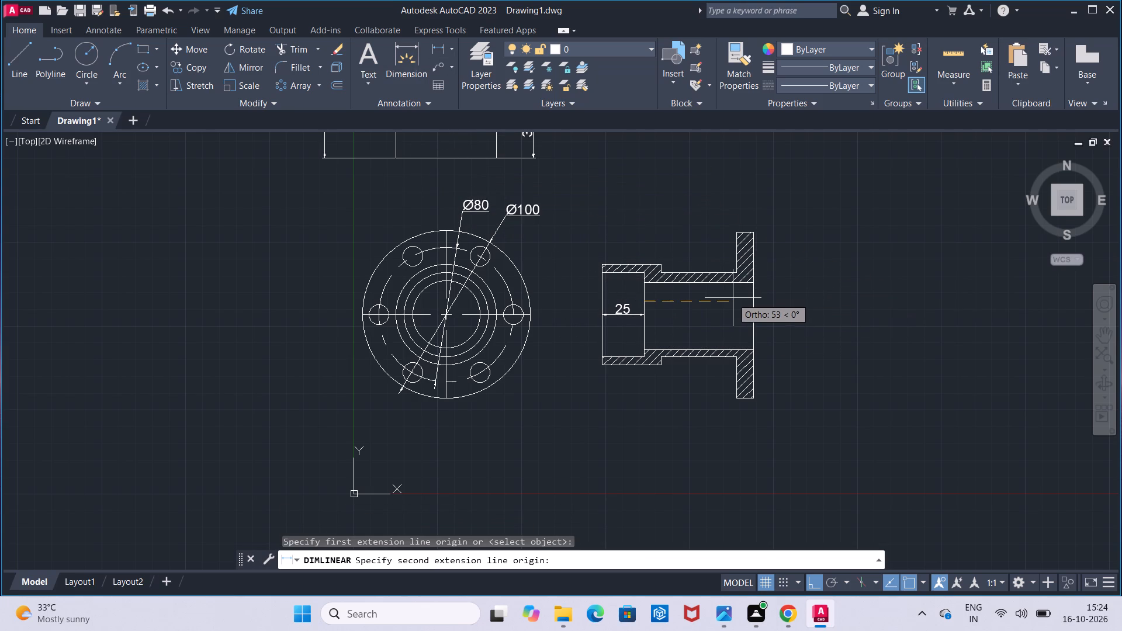
{"action": "left_click", "coordinate": [756, 299]}
{"action": "left_click", "coordinate": [747, 319]}
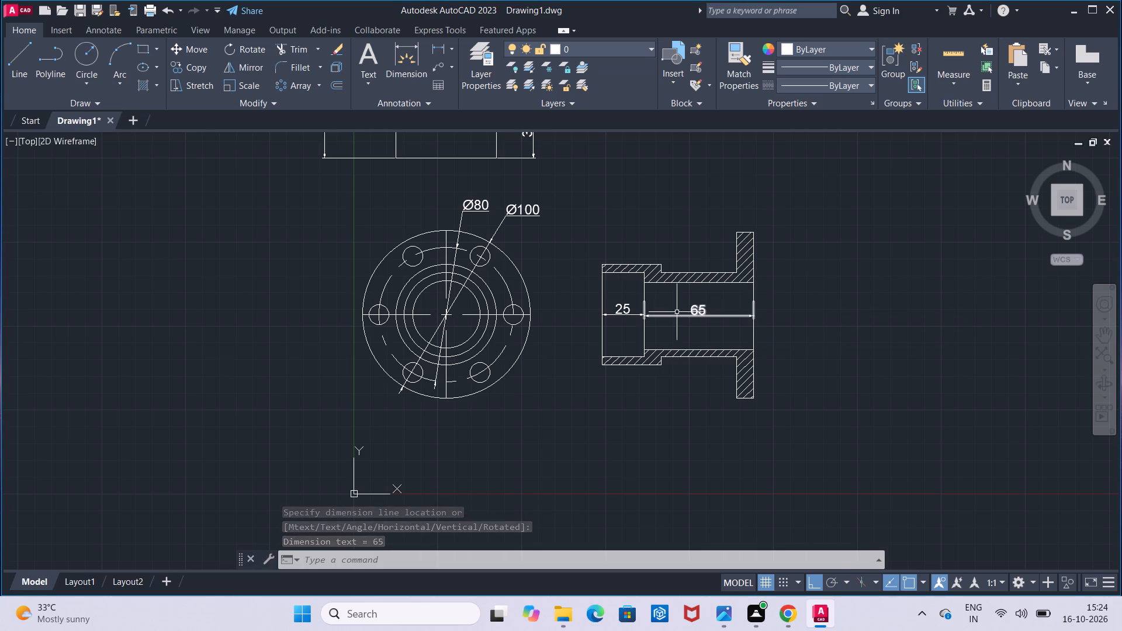
Move all three dimensioned views together horizontally in the positive X direction, away from the Y axis.
{"action": "scroll", "coordinate": [673, 311], "scroll_direction": "down", "scroll_amount": 2}
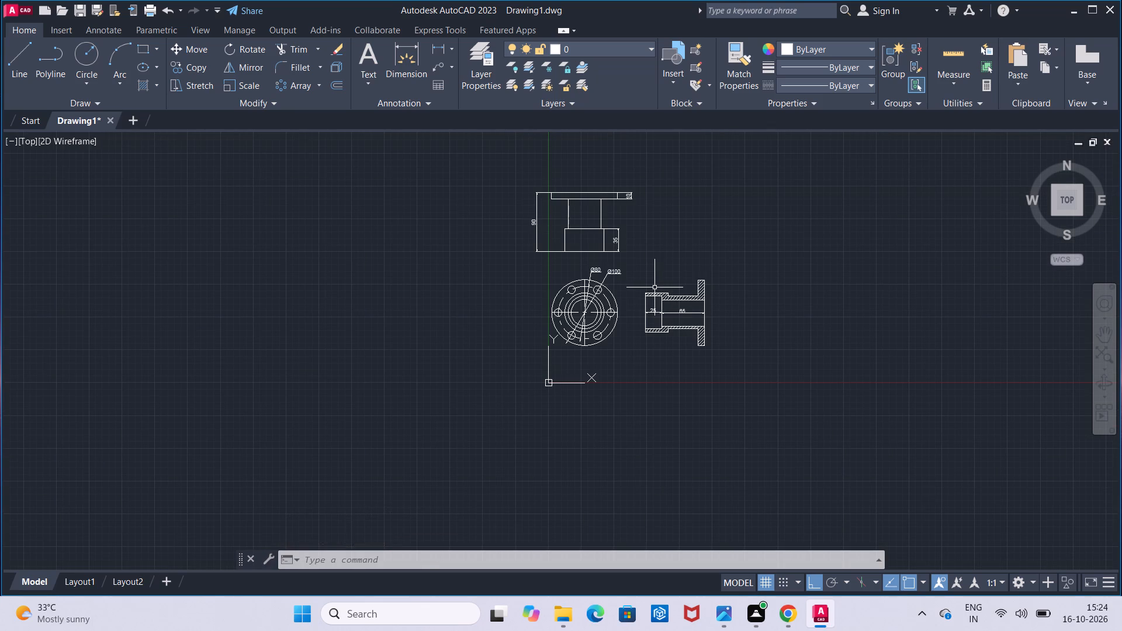
{"action": "middle_click_drag", "start_coordinate": [654, 287], "coordinate": [654, 309]}
{"action": "left_click", "coordinate": [491, 192]}
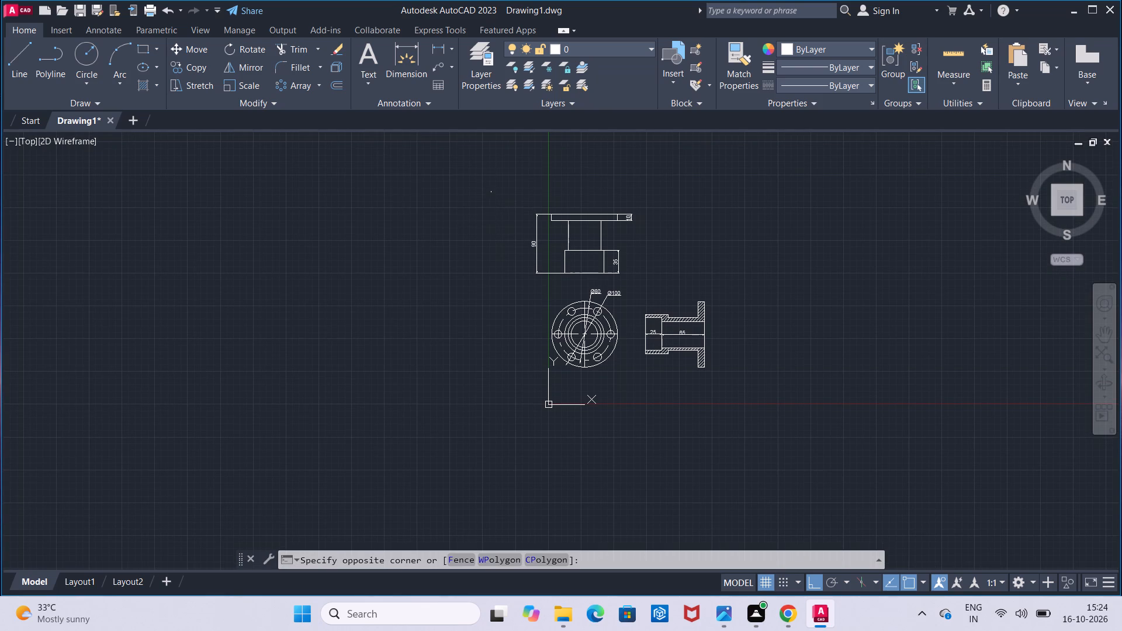
{"action": "left_click", "coordinate": [745, 383]}
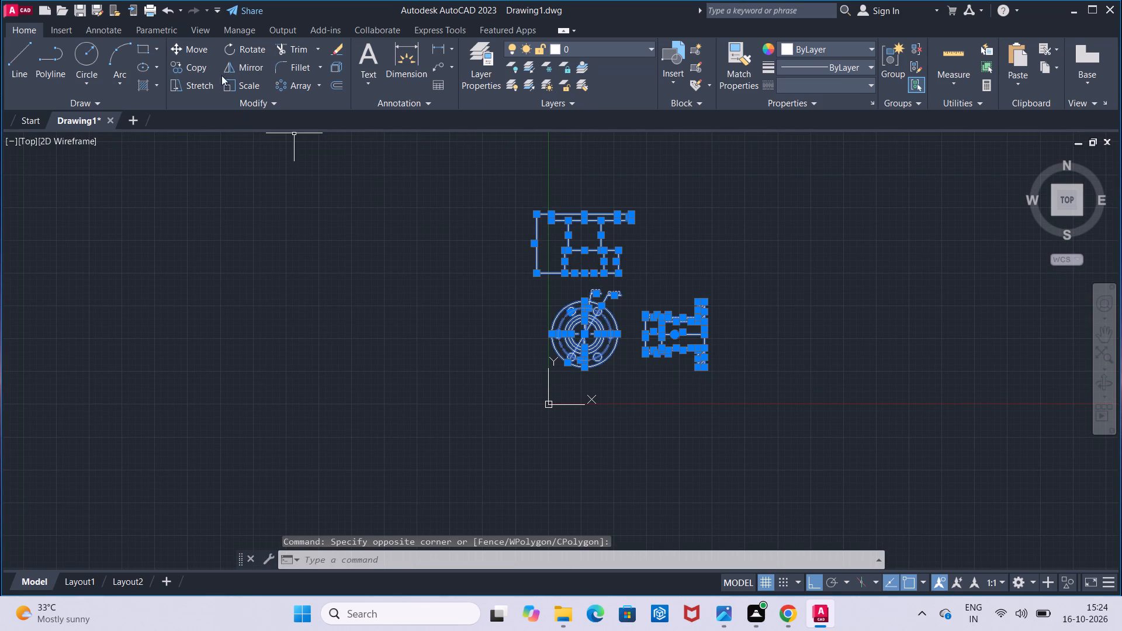
{"action": "left_click", "coordinate": [200, 46]}
{"action": "left_click", "coordinate": [633, 307]}
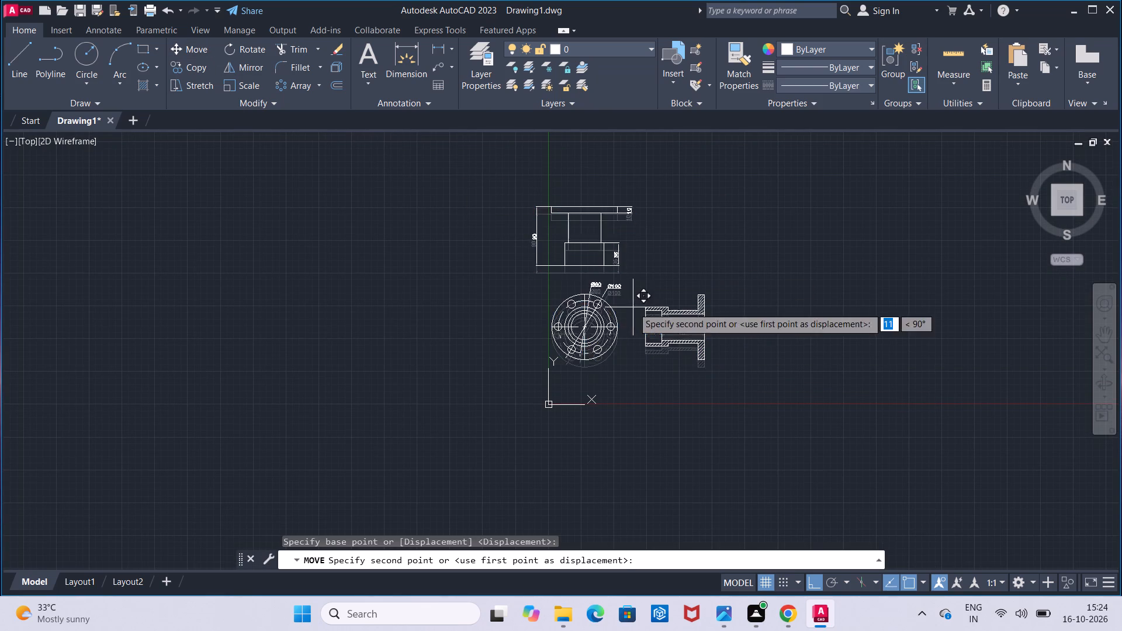
{"action": "left_click", "coordinate": [736, 309]}
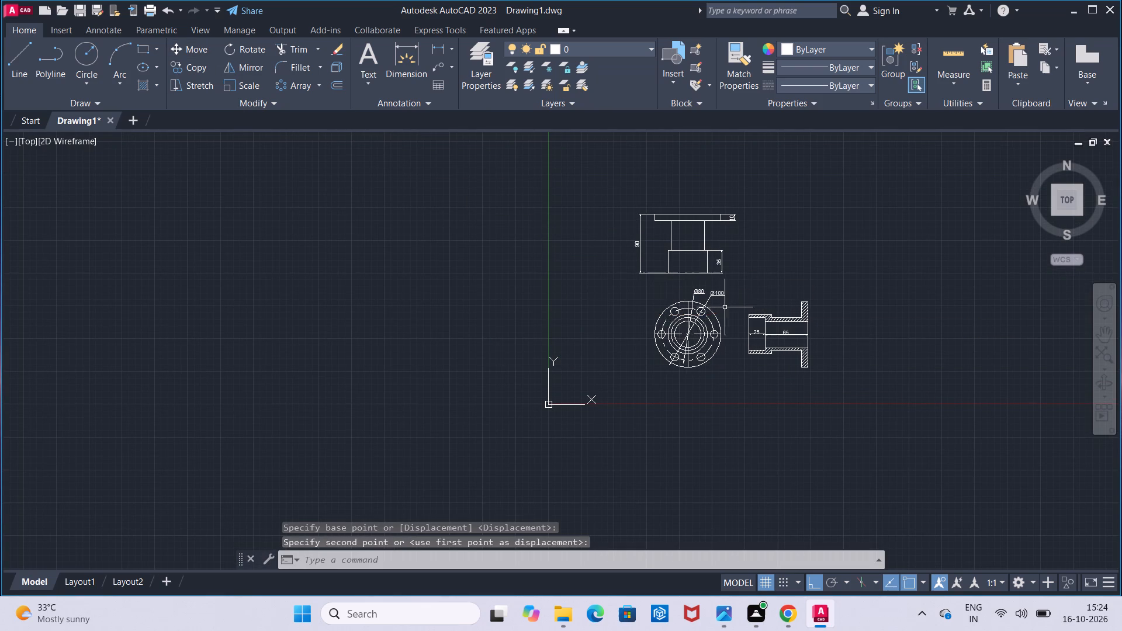
Run Join on all objects of the three views, including their dimensions.
{"action": "left_click", "coordinate": [600, 176]}
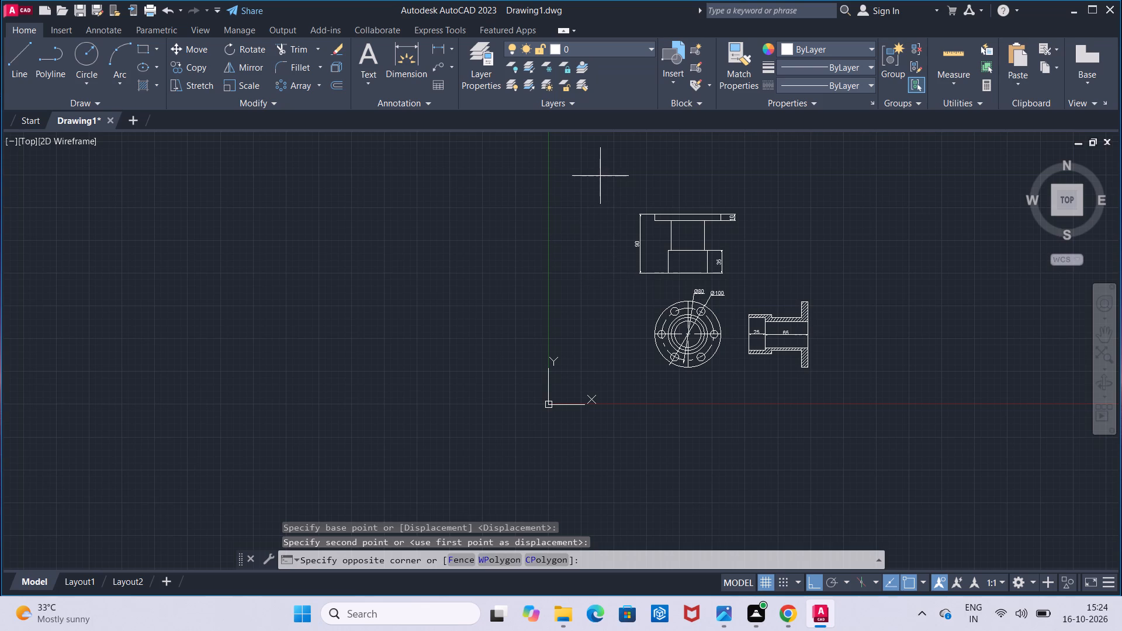
{"action": "left_click", "coordinate": [871, 380]}
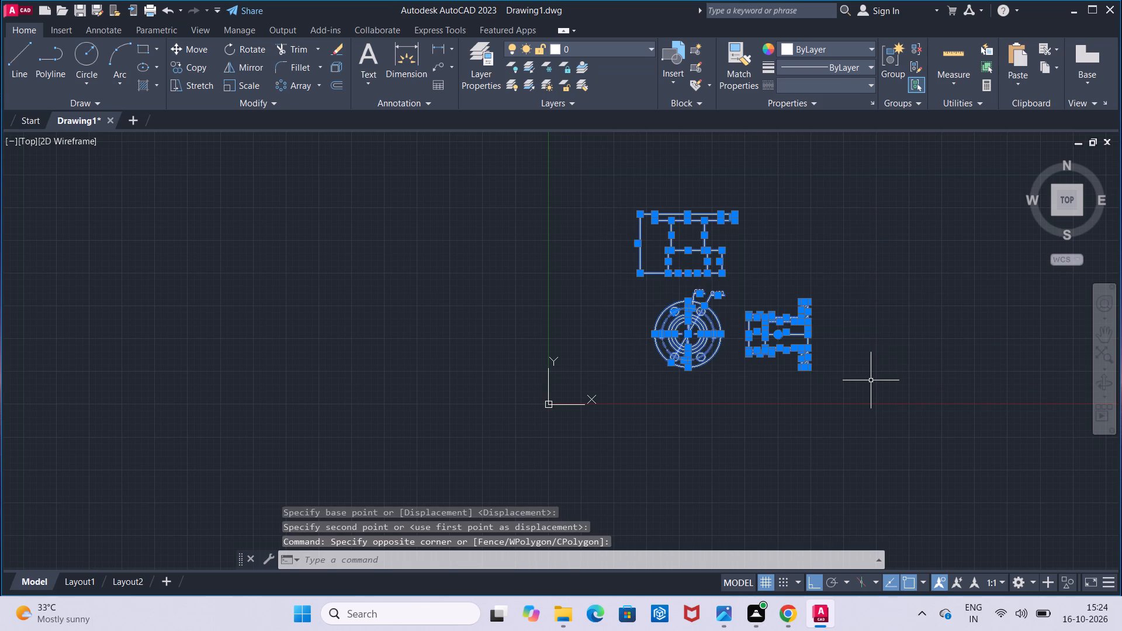
{"action": "type", "text": "joi"}
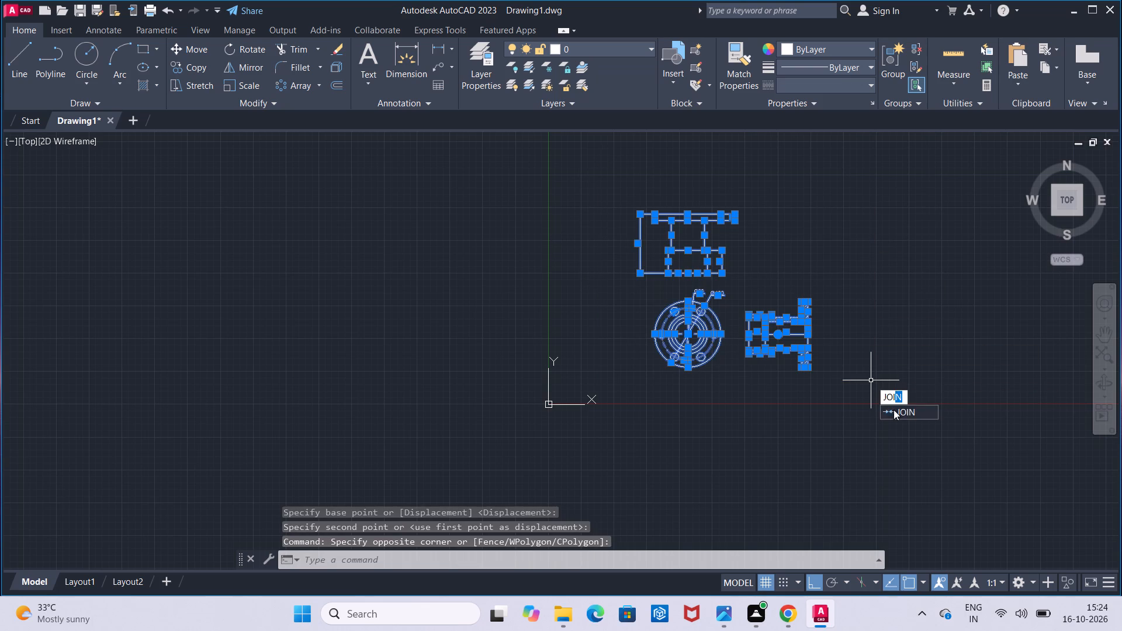
{"action": "left_click", "coordinate": [894, 410]}
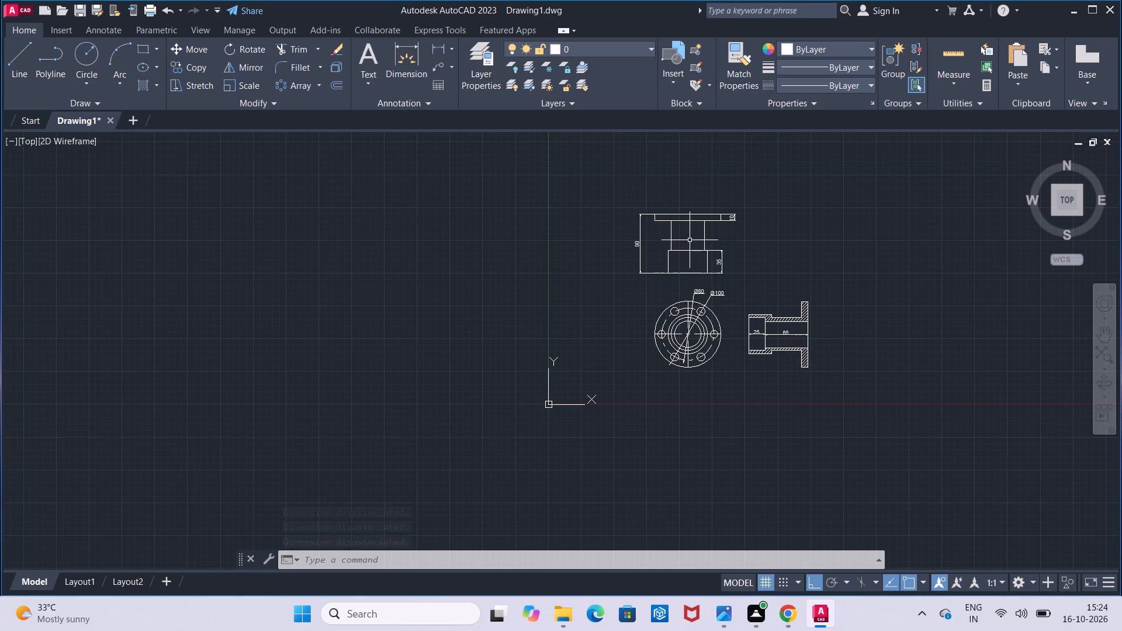
Turn off log file recording with the LOGFILEOFF command.
{"action": "left_click", "coordinate": [430, 561]}
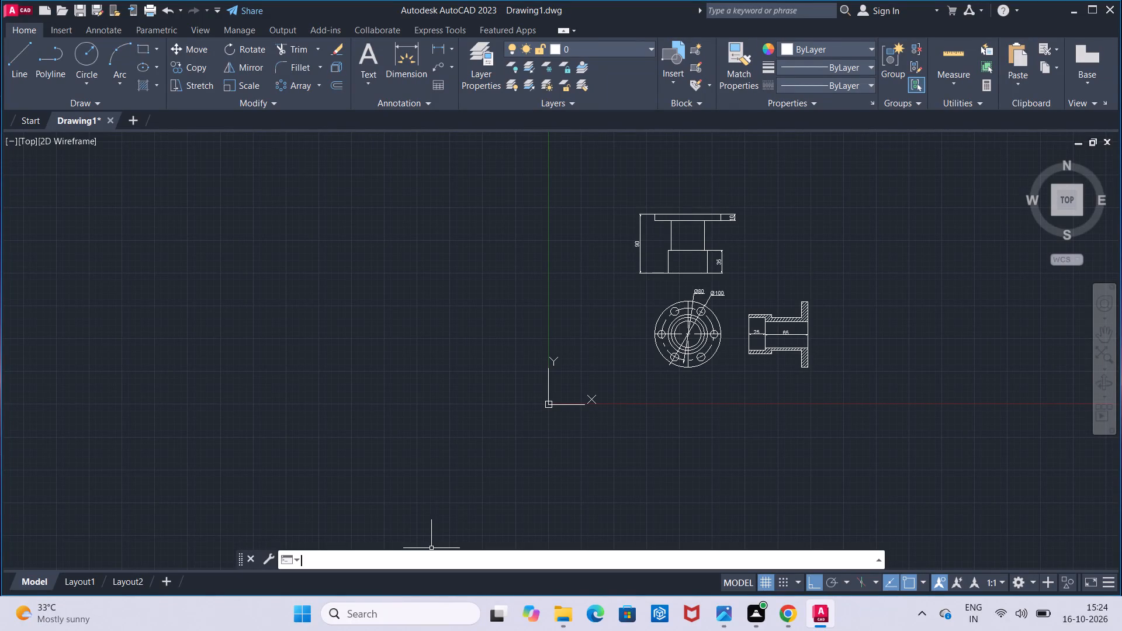
{"action": "type", "text": "log"}
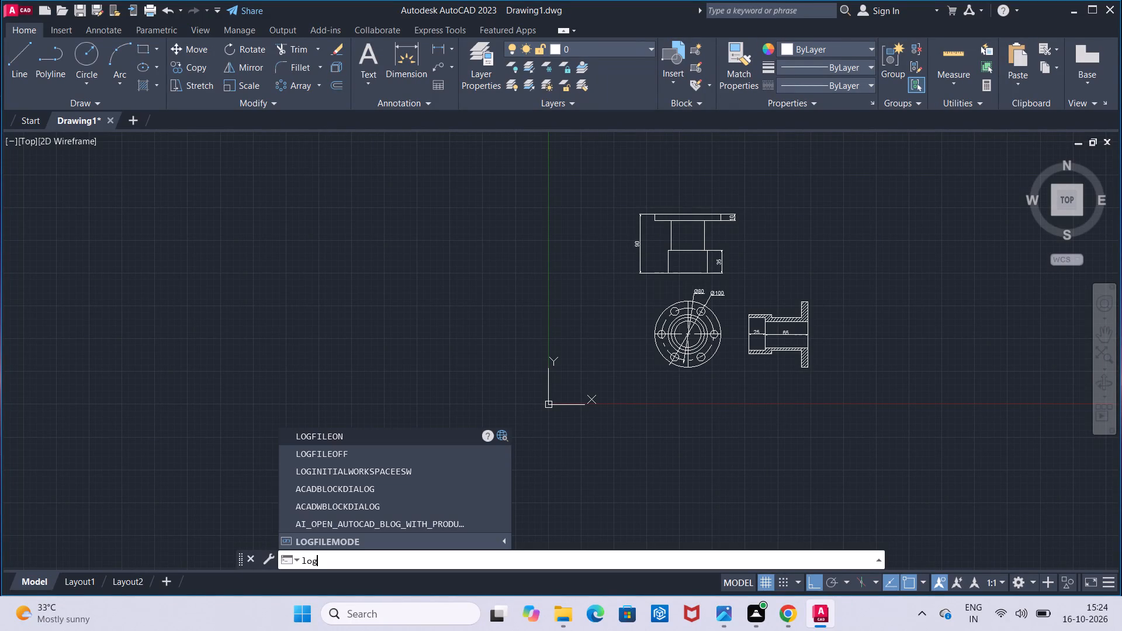
{"action": "left_click", "coordinate": [354, 454]}
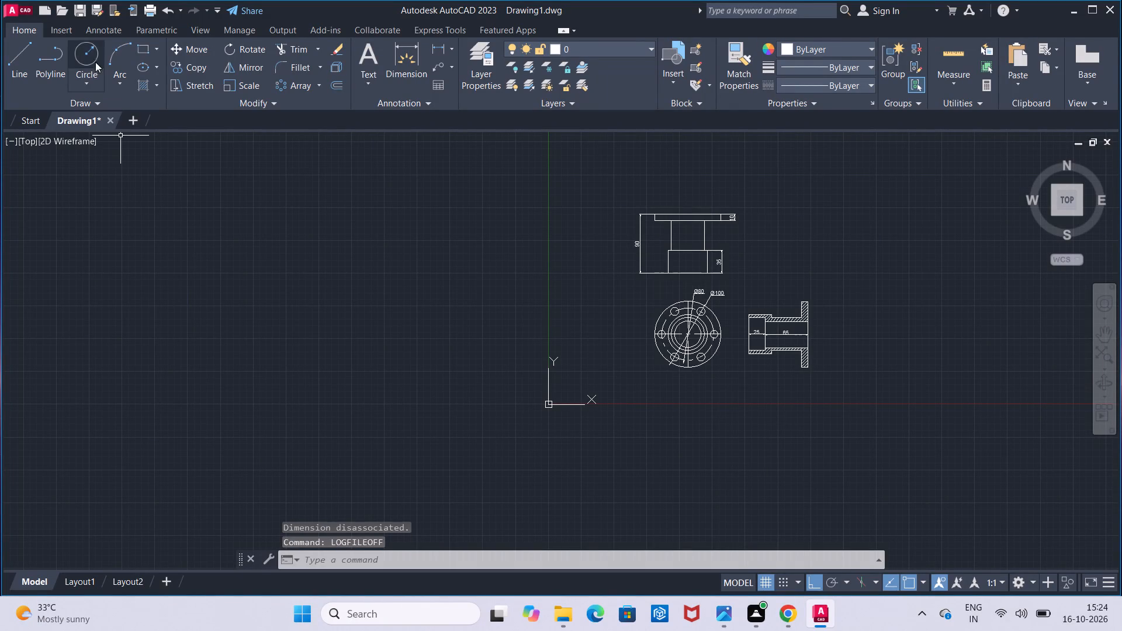
Save the drawing in Documents as Flanged Hub, in AutoCAD 2018 Drawing format.
{"action": "left_click", "coordinate": [82, 16]}
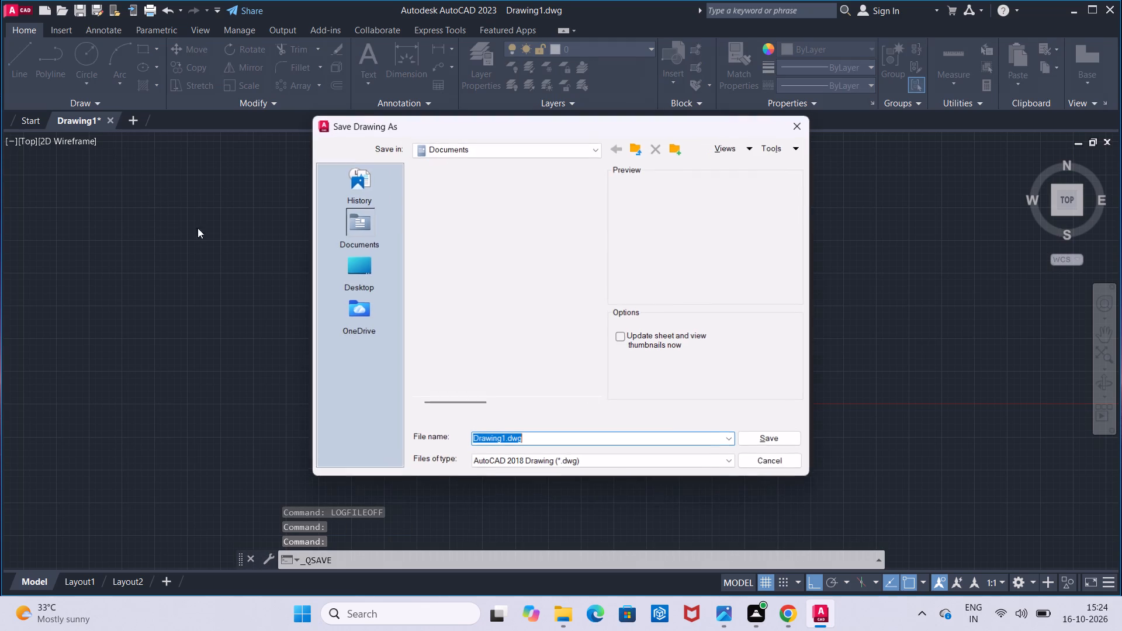
{"action": "key", "text": "BackSpace"}
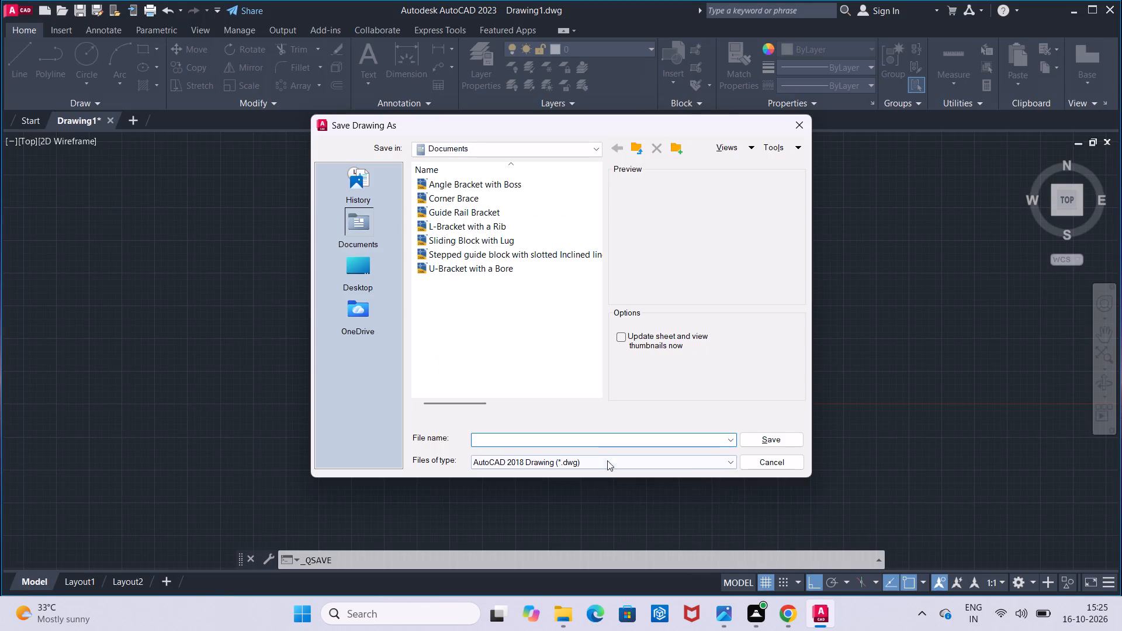
{"action": "left_click", "coordinate": [603, 438]}
{"action": "key", "text": "f"}
{"action": "type", "text": "langed"}
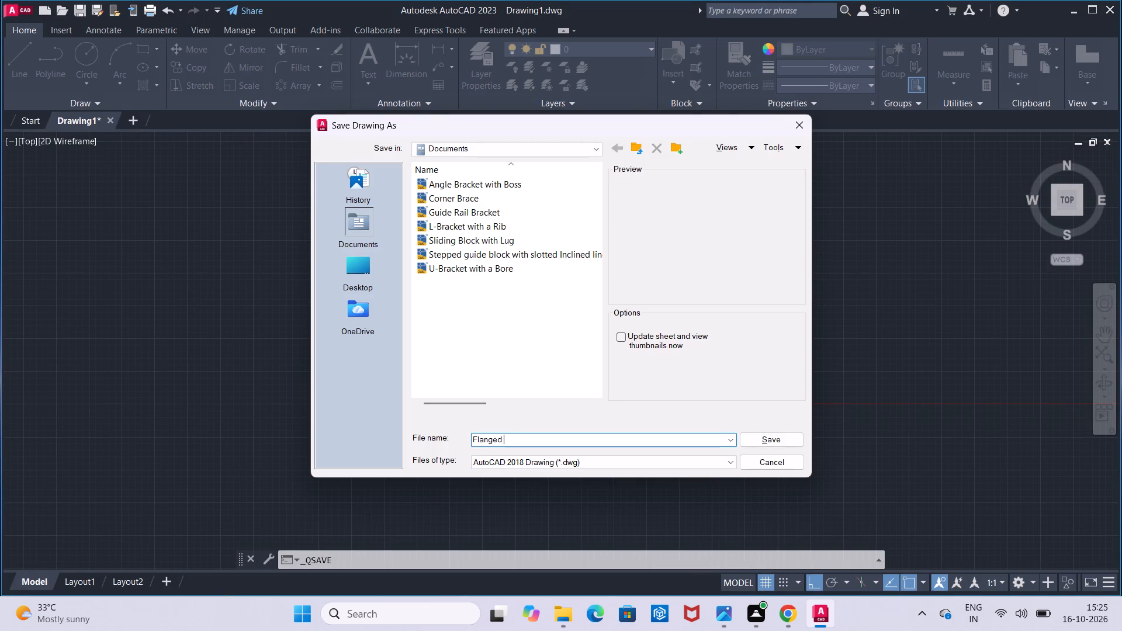
{"action": "key", "text": "space"}
{"action": "key", "text": "h"}
{"action": "type", "text": "ub"}
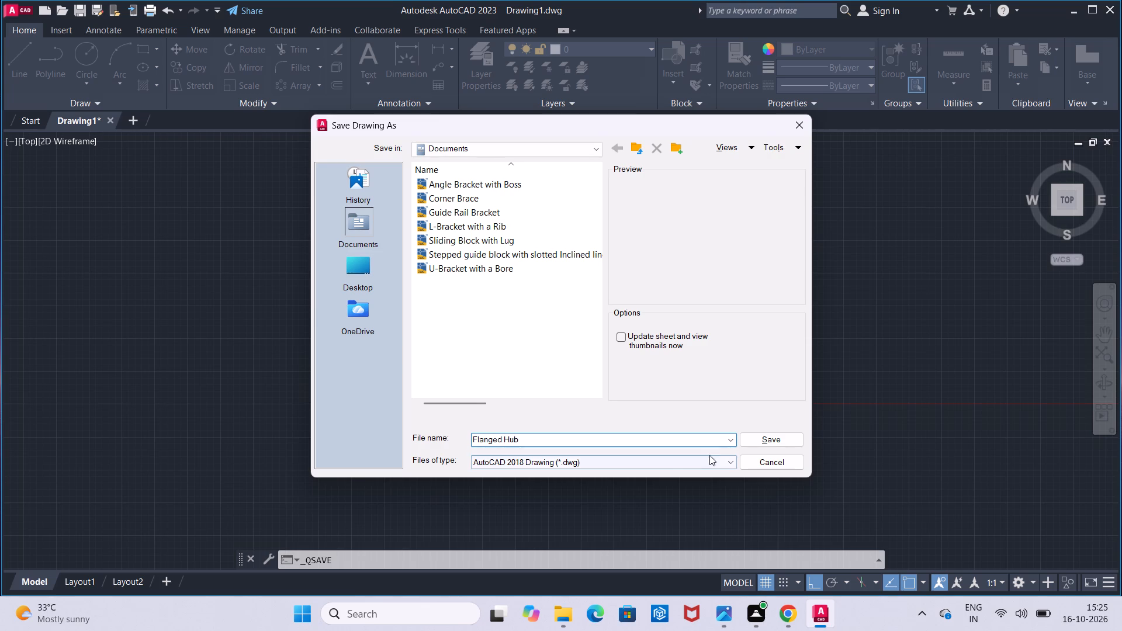
{"action": "left_click", "coordinate": [744, 442]}
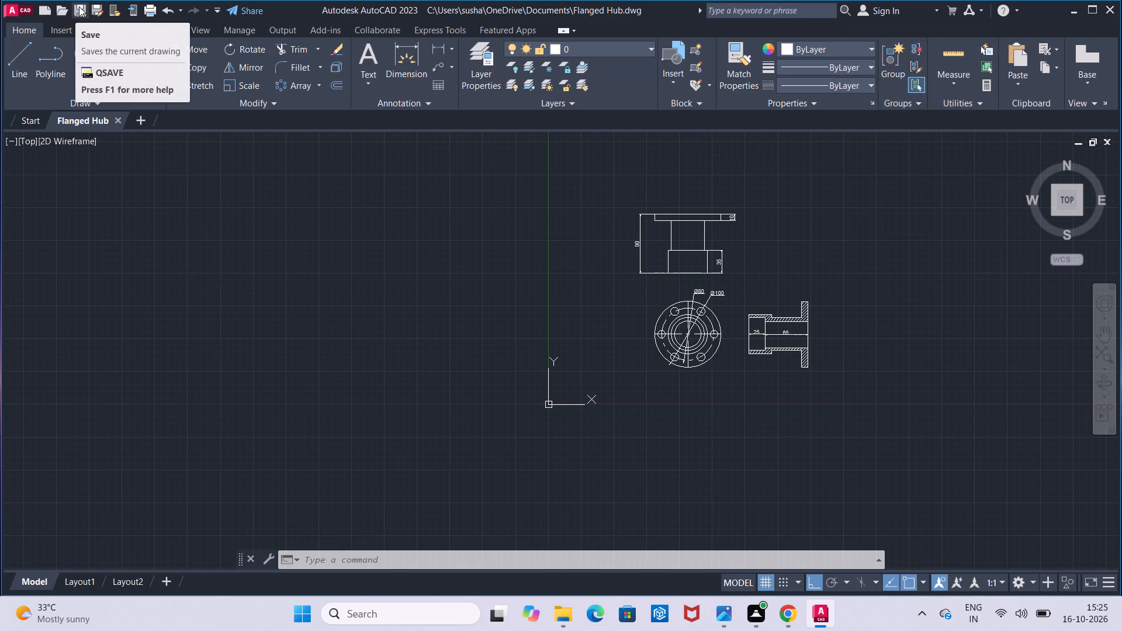
Set up a plot of the drawing in landscape orientation on ISO A4 (297.00 x 210.00 MM) paper, with the plot centred.
{"action": "left_click", "coordinate": [153, 16]}
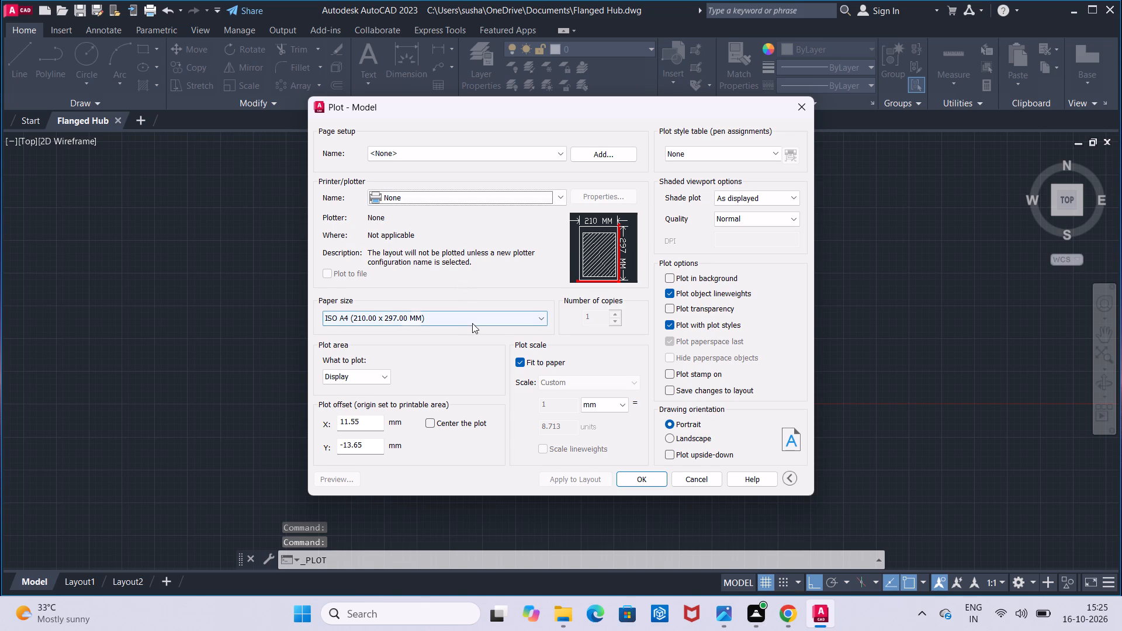
{"action": "left_click", "coordinate": [674, 436]}
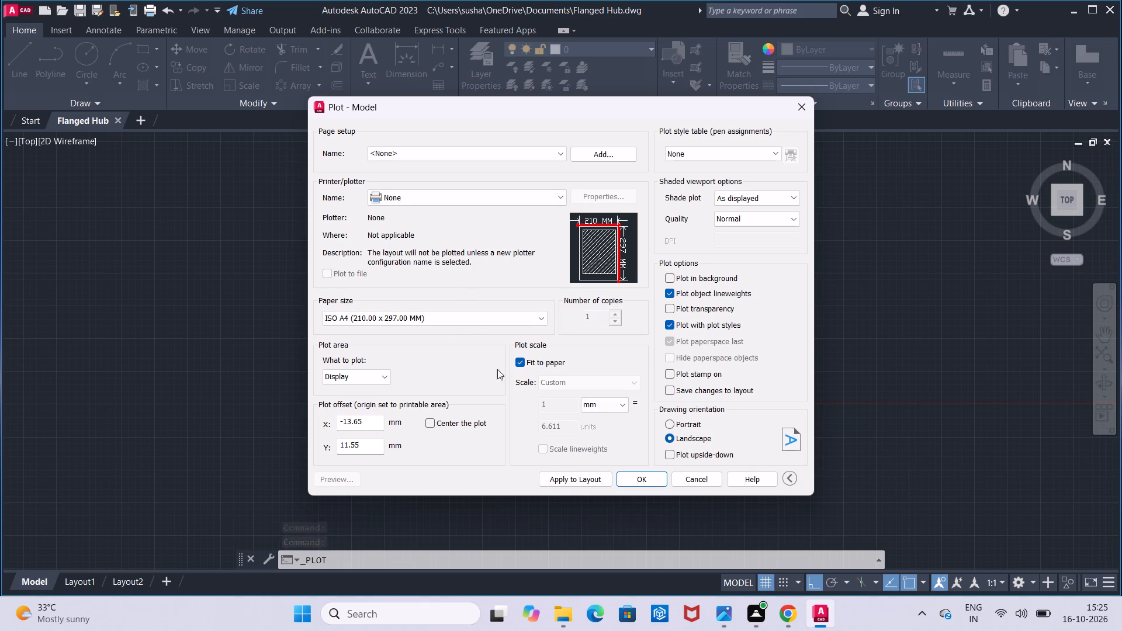
{"action": "left_click", "coordinate": [458, 328]}
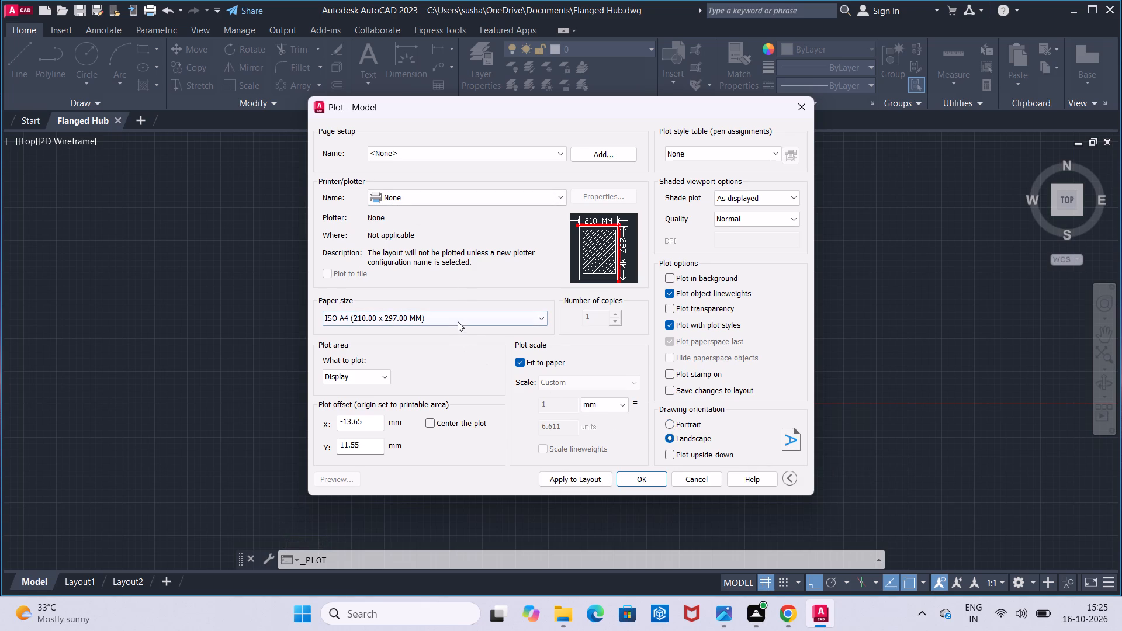
{"action": "left_click", "coordinate": [326, 271]}
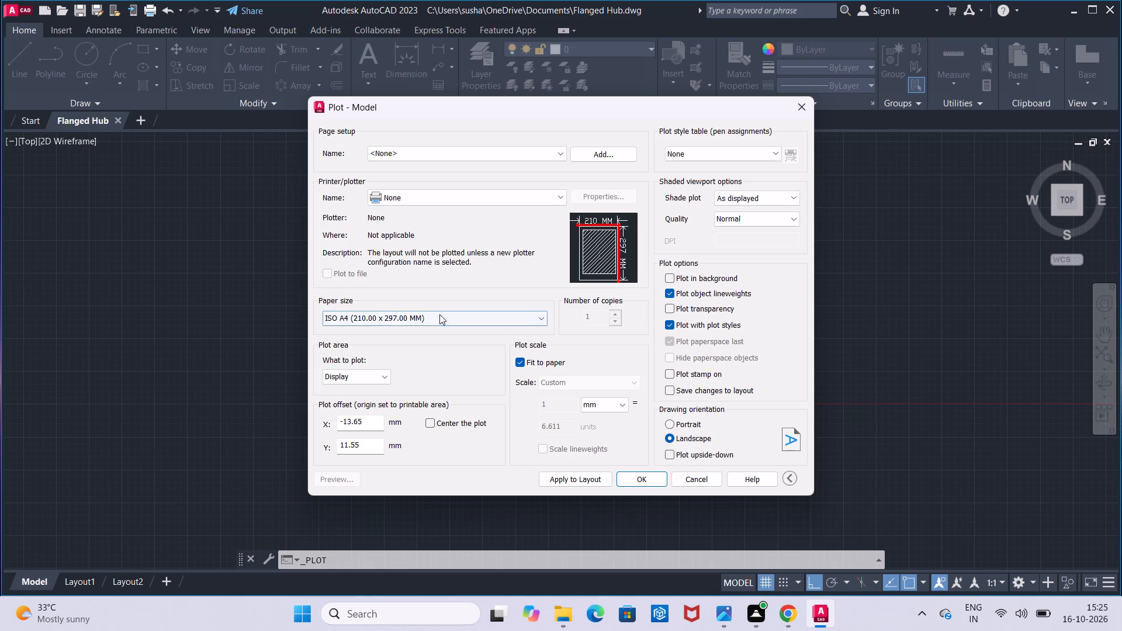
{"action": "left_click", "coordinate": [439, 314]}
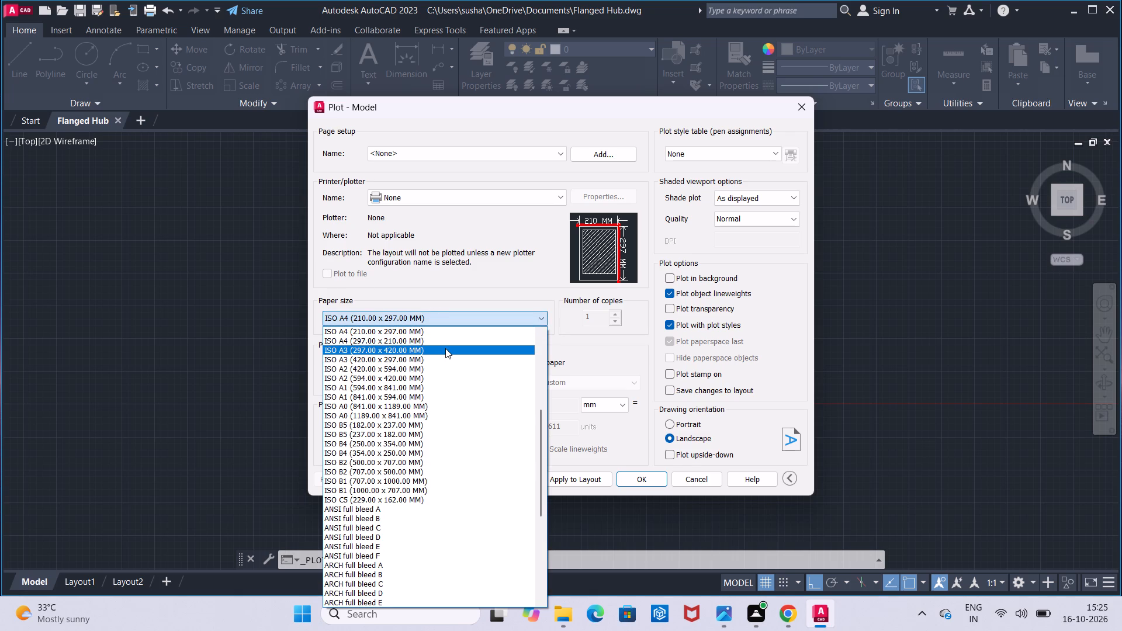
{"action": "left_click", "coordinate": [448, 341]}
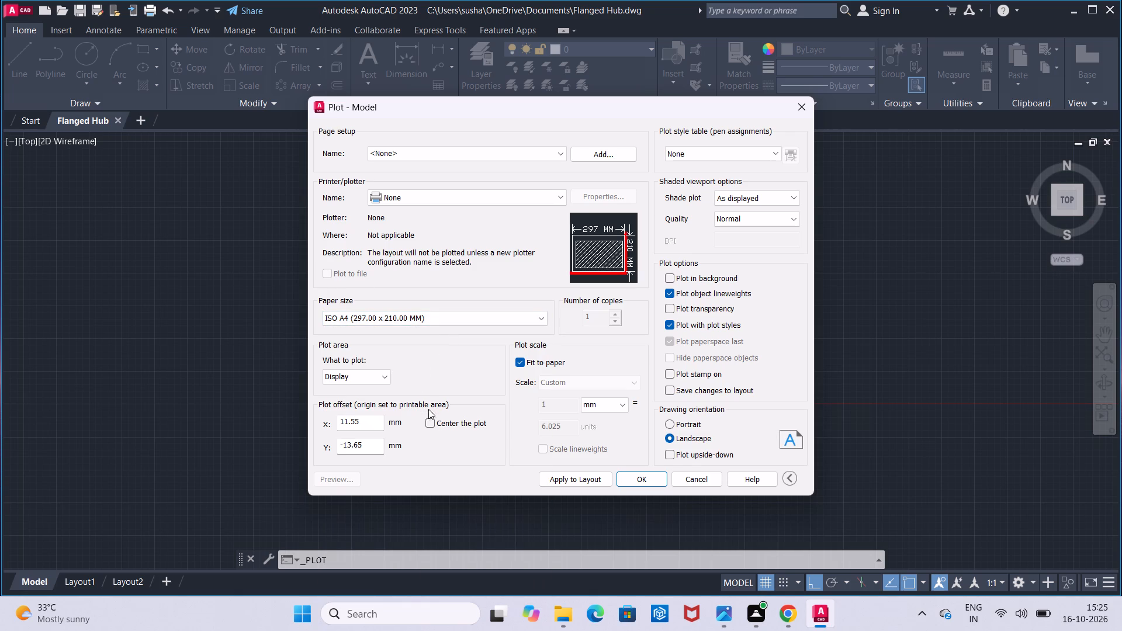
{"action": "left_click", "coordinate": [433, 421]}
Define the plot area as a window enclosing all three dimensioned views.
{"action": "left_click", "coordinate": [385, 383]}
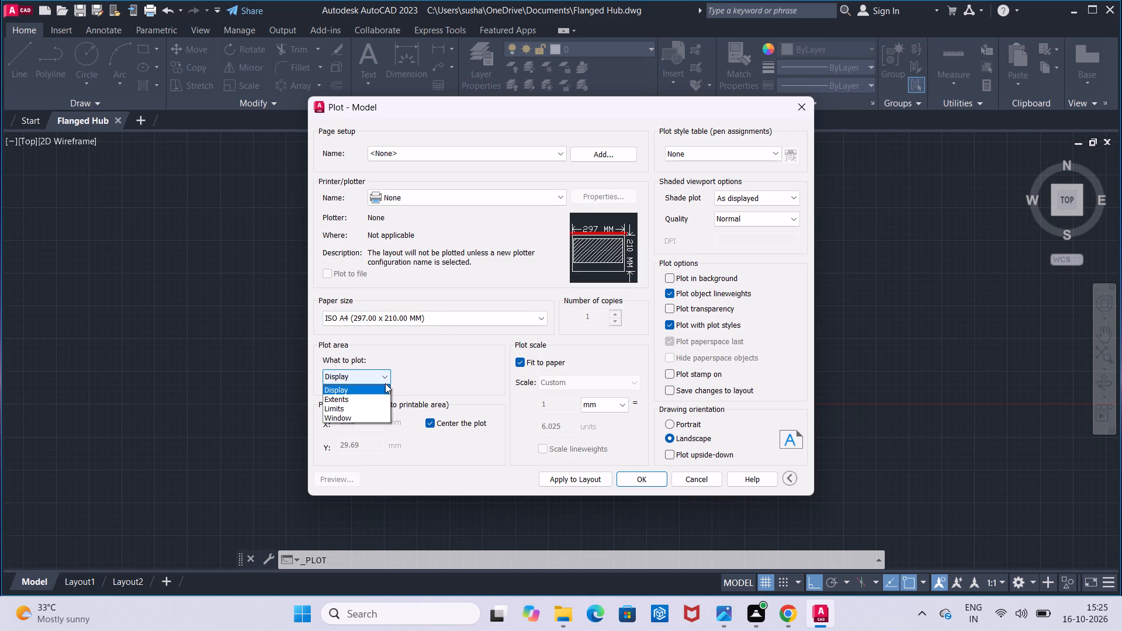
{"action": "left_click", "coordinate": [380, 415]}
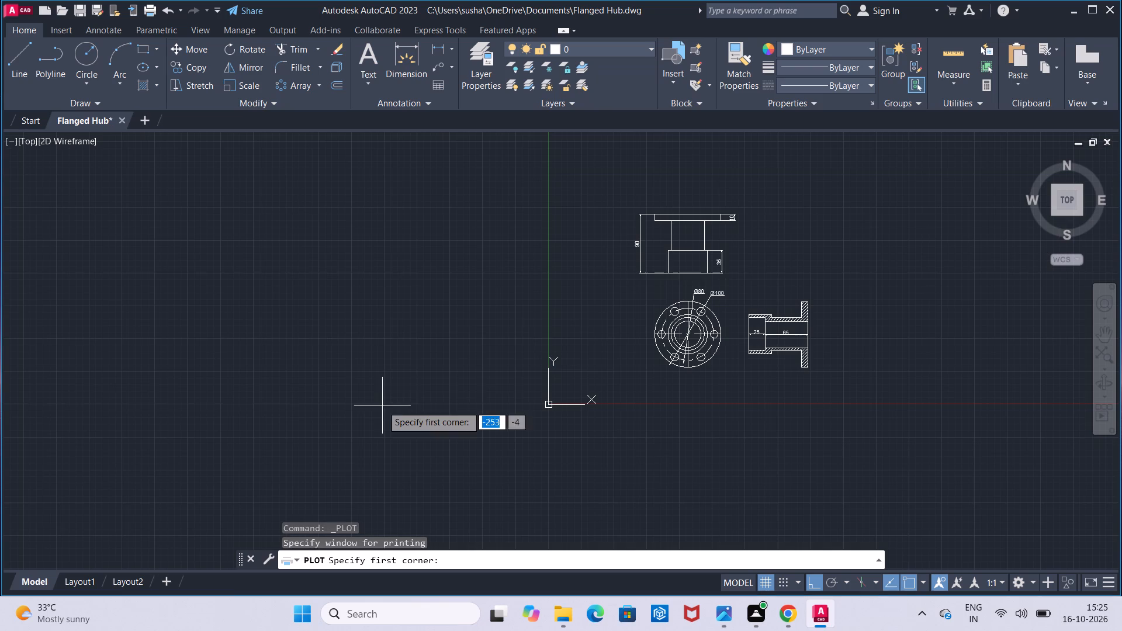
{"action": "left_click", "coordinate": [608, 173]}
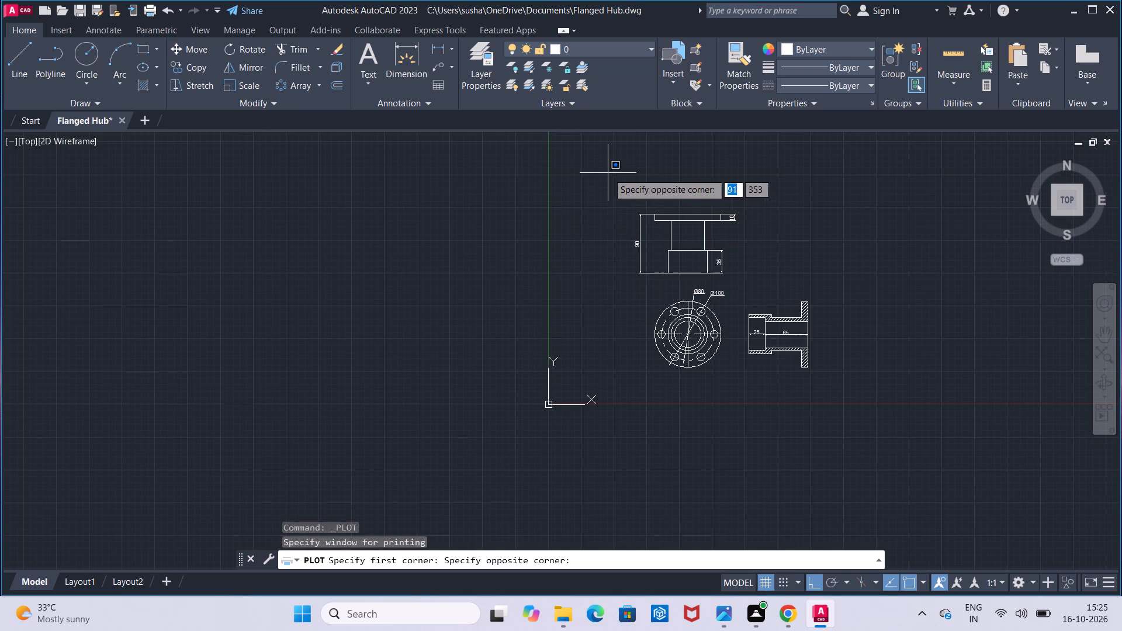
{"action": "left_click", "coordinate": [851, 382]}
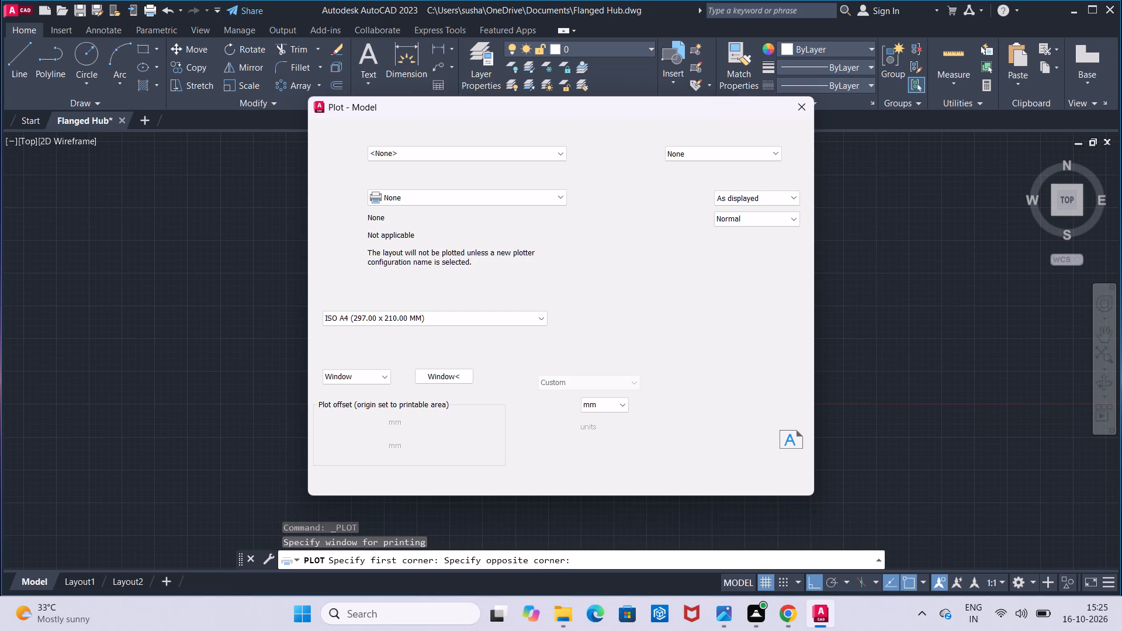
Plot with the DWG To PDF.pc3 plotter and save the file in Documents as Flanged Hub-Model.pdf.
{"action": "left_click", "coordinate": [494, 195]}
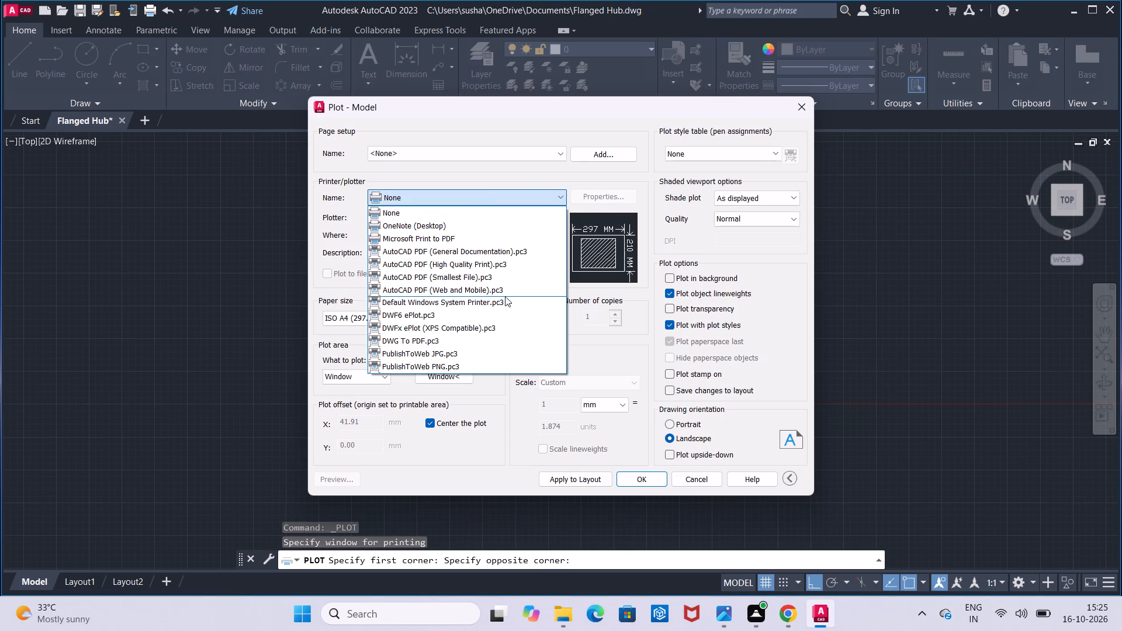
{"action": "left_click", "coordinate": [504, 341]}
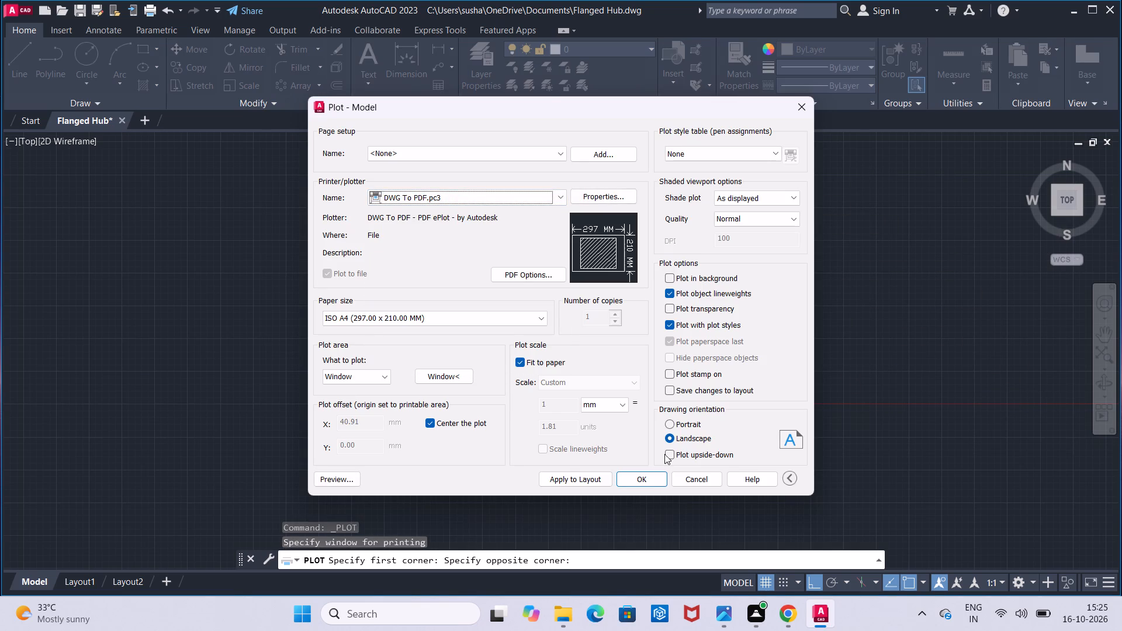
{"action": "left_click", "coordinate": [662, 476]}
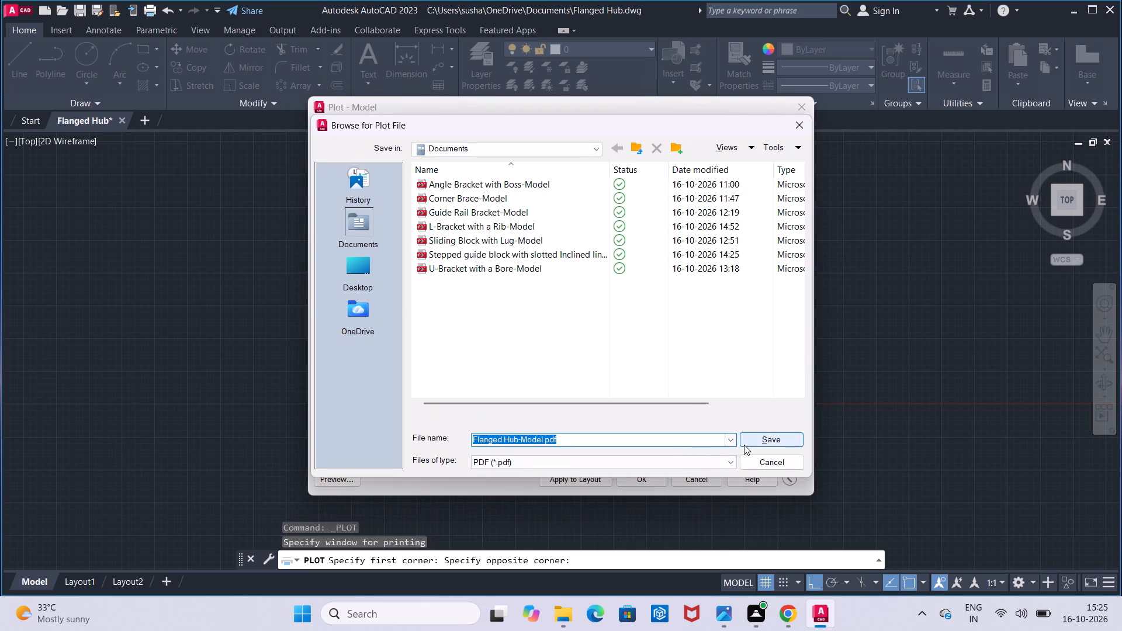
{"action": "left_click", "coordinate": [744, 445]}
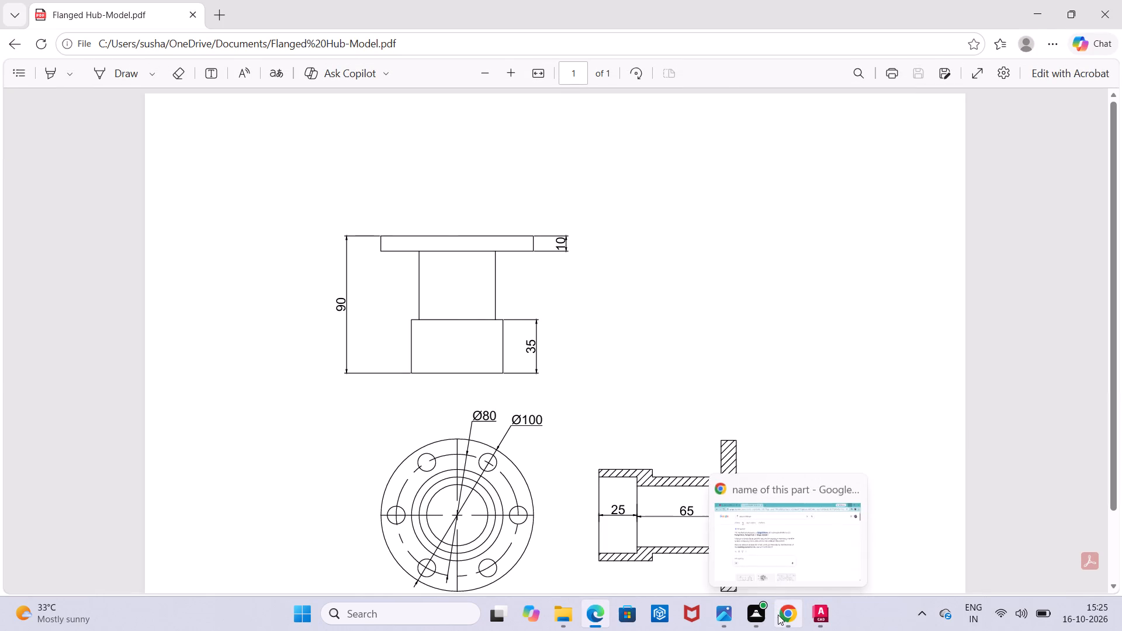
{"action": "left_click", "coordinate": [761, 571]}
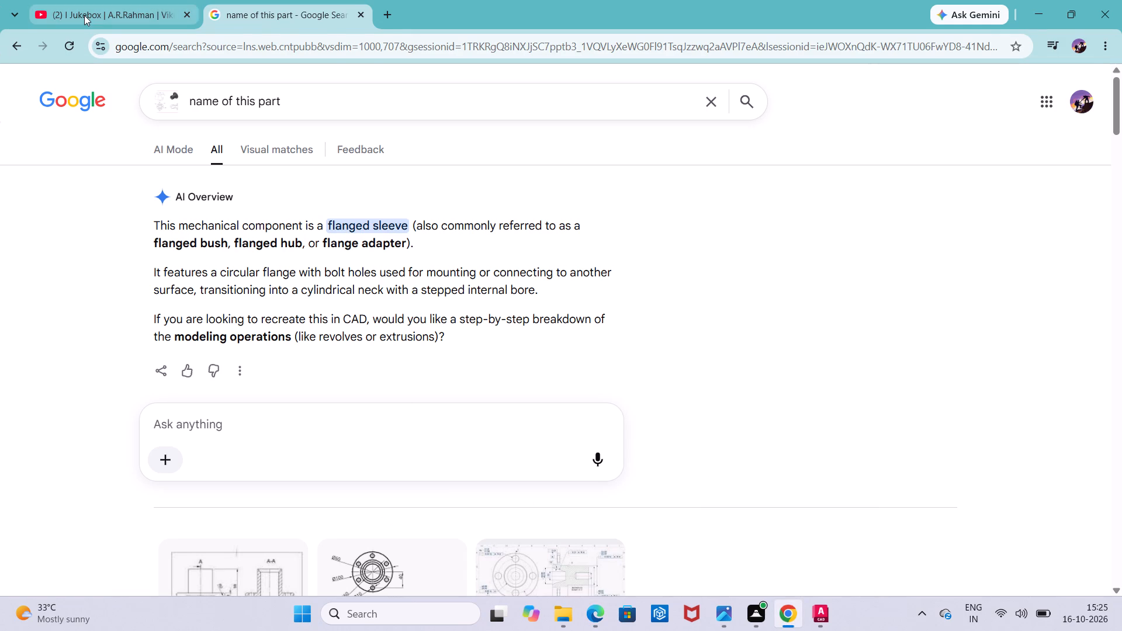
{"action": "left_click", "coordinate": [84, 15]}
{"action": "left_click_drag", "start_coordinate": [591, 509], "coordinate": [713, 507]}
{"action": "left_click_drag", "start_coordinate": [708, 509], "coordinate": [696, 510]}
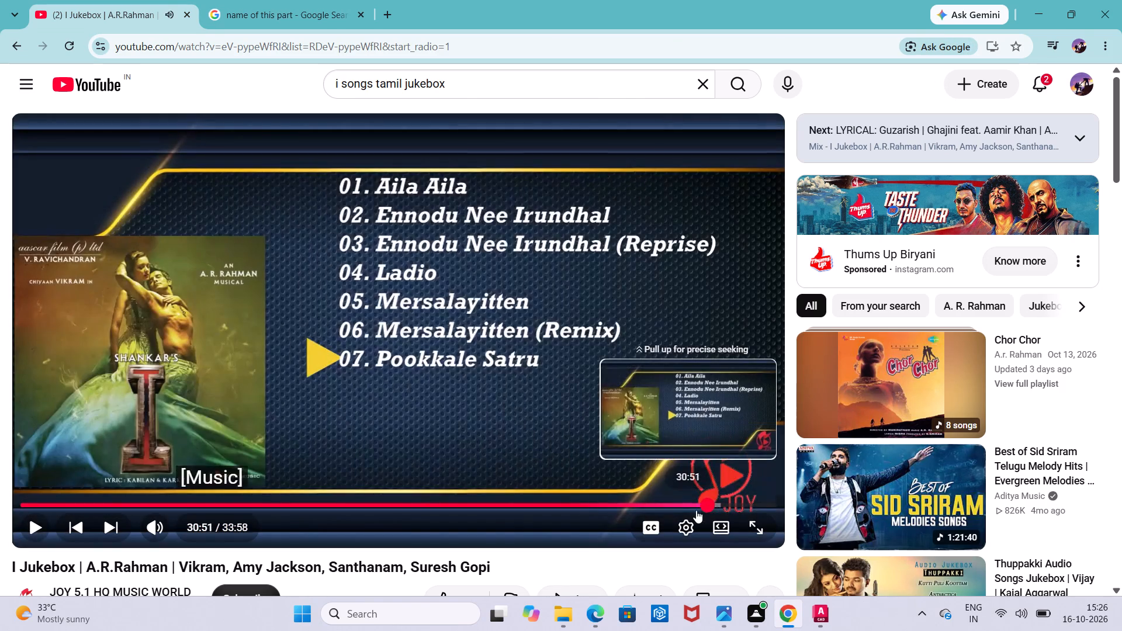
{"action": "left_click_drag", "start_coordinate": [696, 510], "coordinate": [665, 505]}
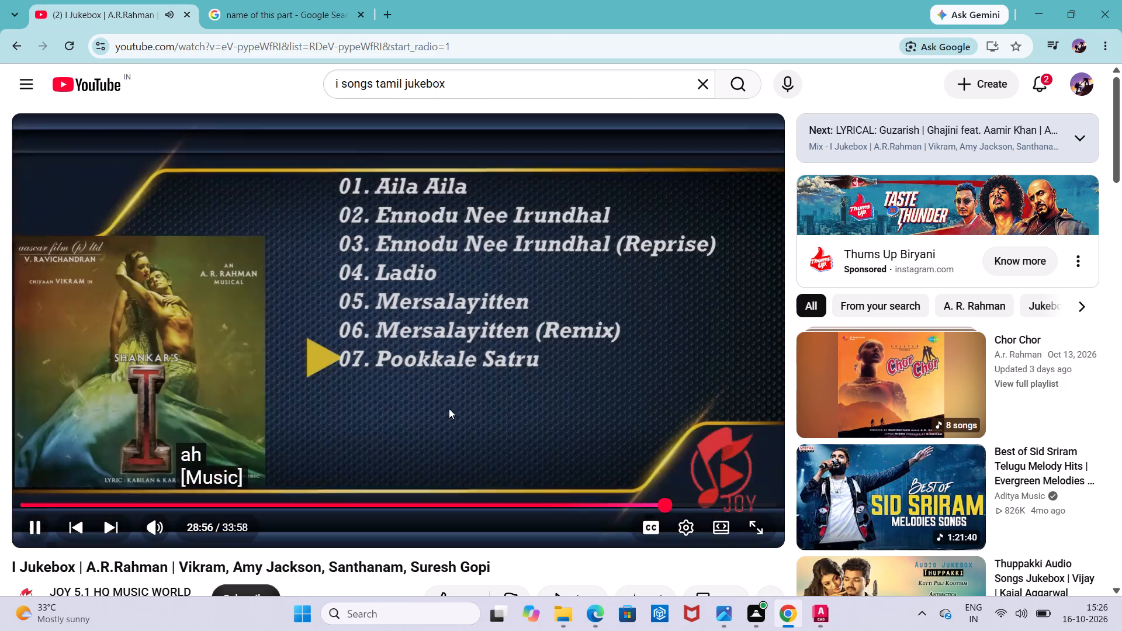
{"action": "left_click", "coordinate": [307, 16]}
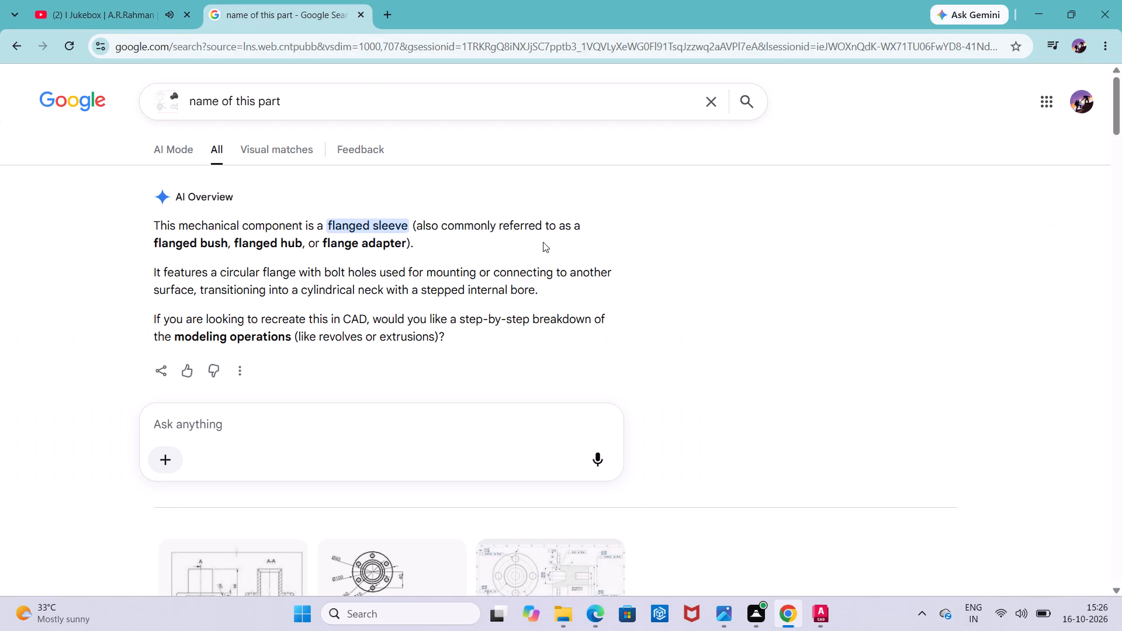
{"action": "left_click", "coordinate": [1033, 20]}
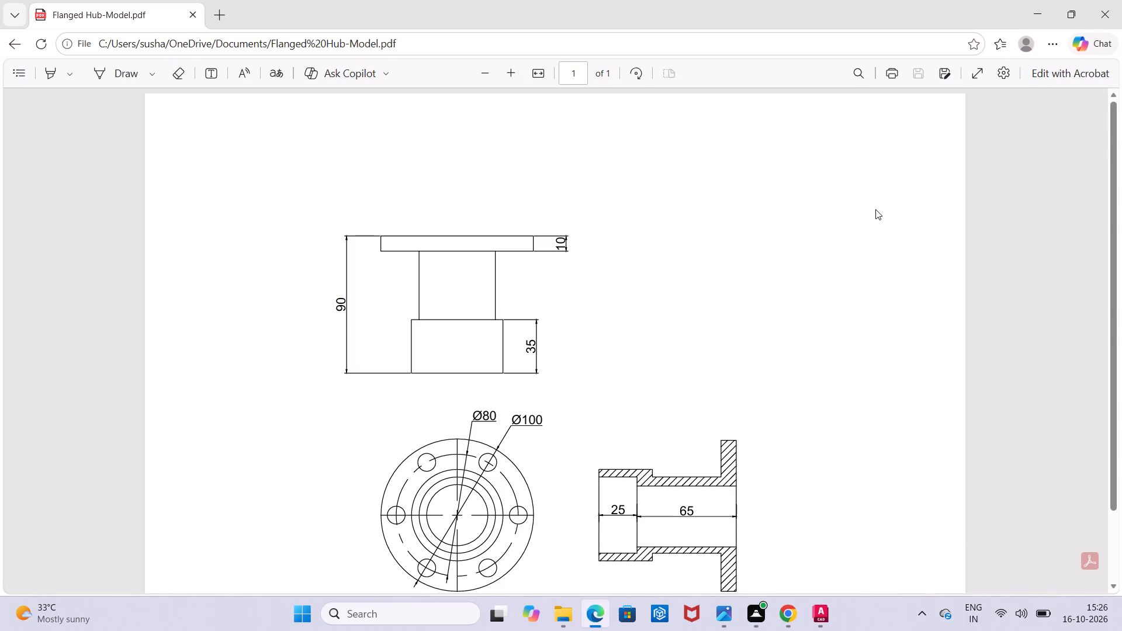
Look over the rest of the plotted Flanged Hub PDF page and close the PDF viewer.
{"action": "scroll", "coordinate": [879, 208], "scroll_direction": "down", "scroll_amount": 2}
{"action": "left_click", "coordinate": [1111, 25]}
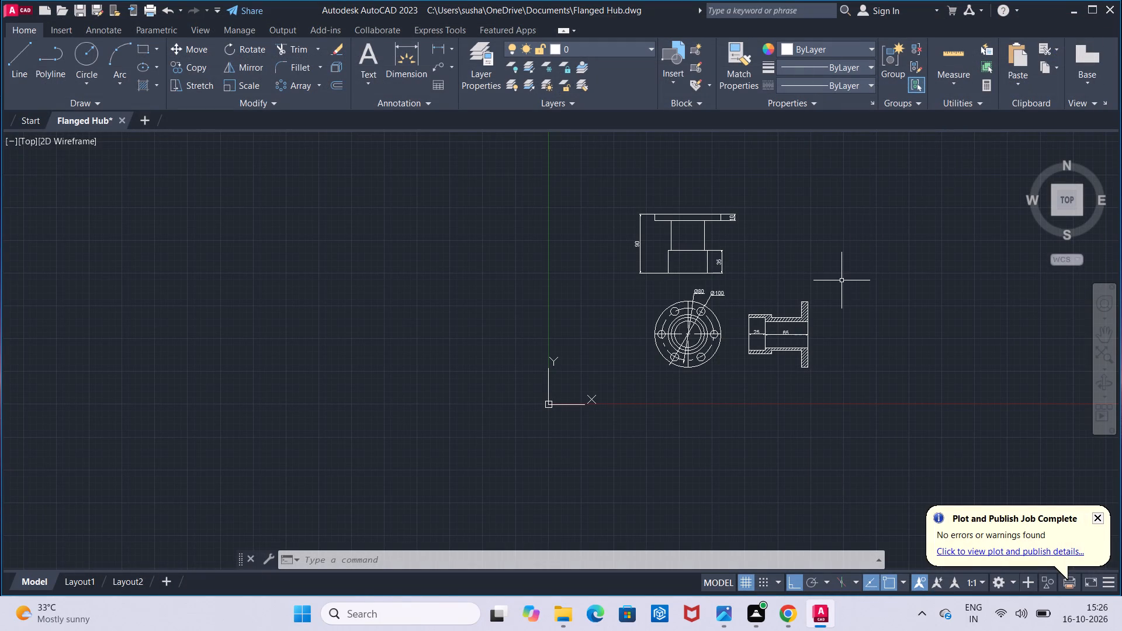
Close AutoCAD, saving the changes to the Flanged Hub drawing.
{"action": "left_click", "coordinate": [1111, 18]}
{"action": "left_click", "coordinate": [550, 330]}
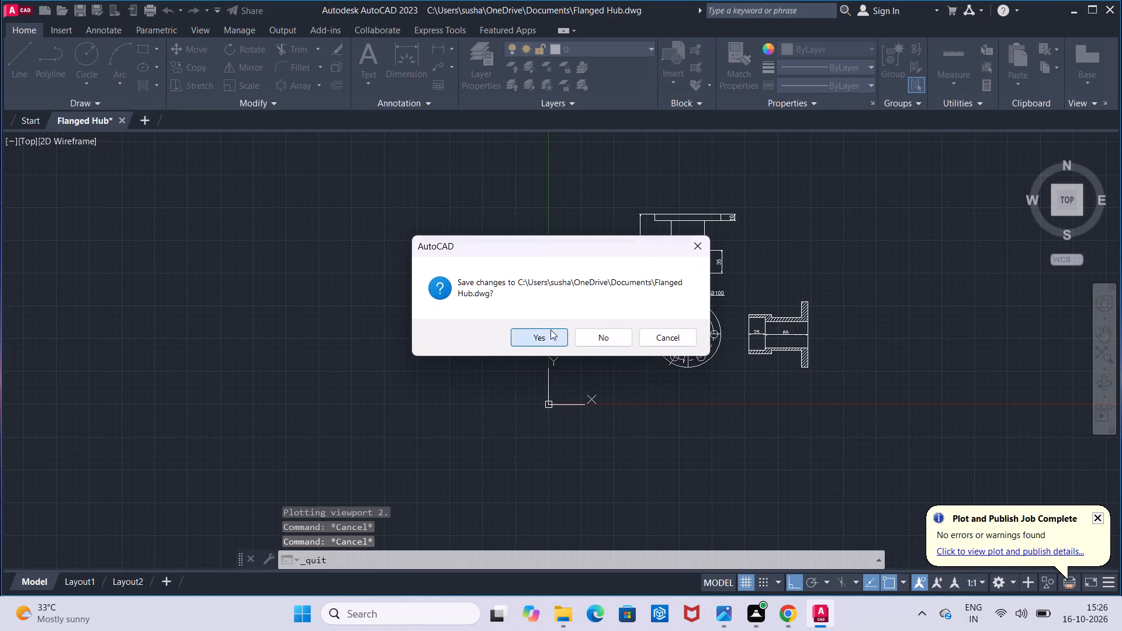